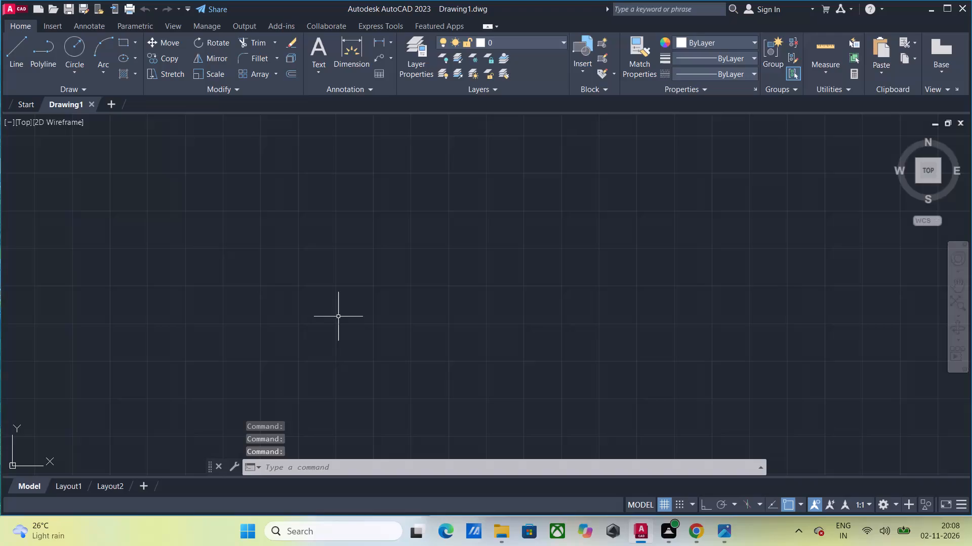
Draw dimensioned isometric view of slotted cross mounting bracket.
Turn on command logging with LOGFILEON.
{"action": "type", "text": "lo"}
{"action": "key", "text": "g"}
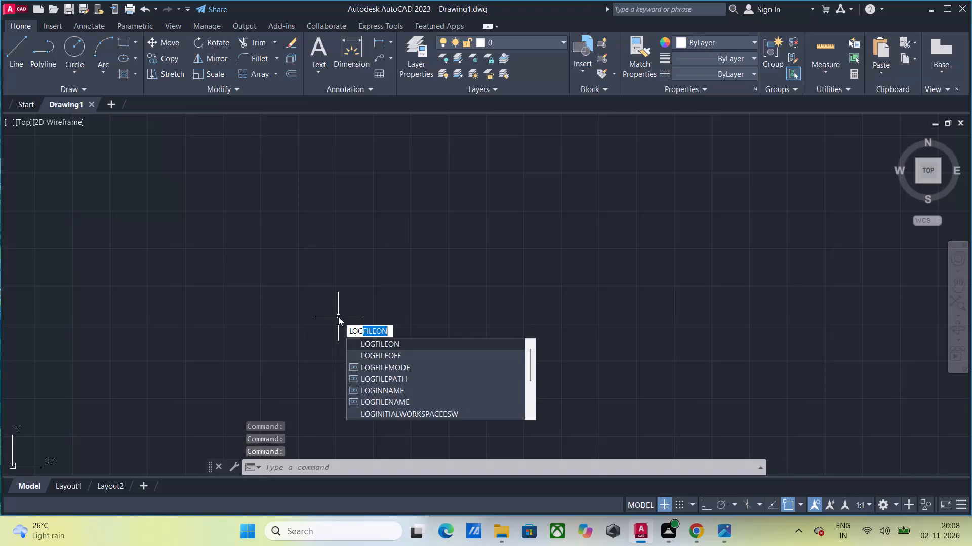
{"action": "key", "text": "Return"}
Switch on isometric drafting with the left isoplane, with the view zoomed to all.
{"action": "key", "text": "z"}
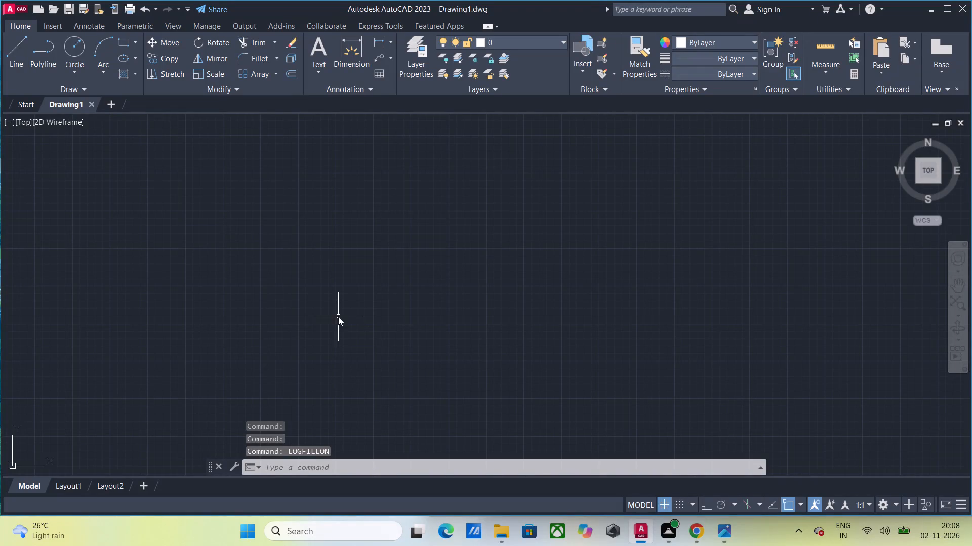
{"action": "key", "text": "Return"}
{"action": "key", "text": "a"}
{"action": "key", "text": "Return"}
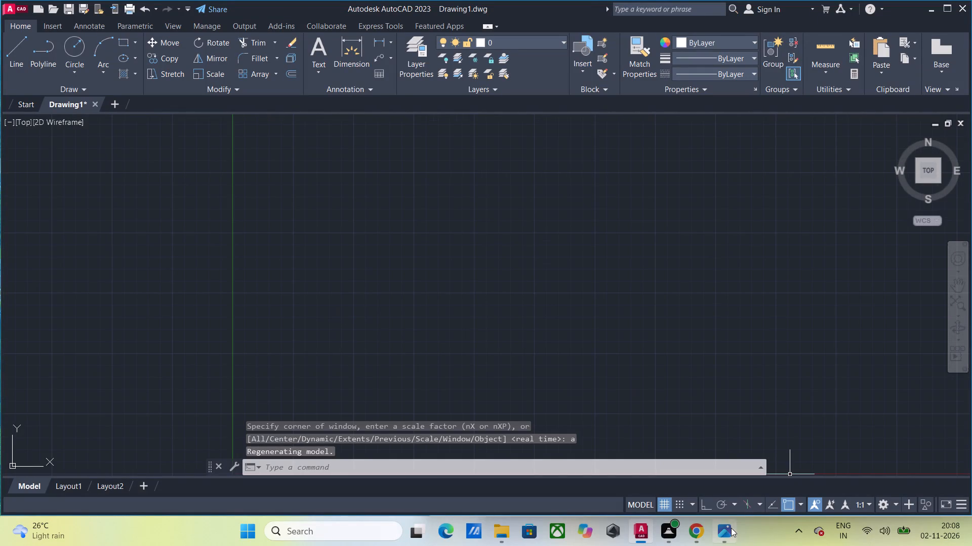
{"action": "left_click", "coordinate": [750, 506]}
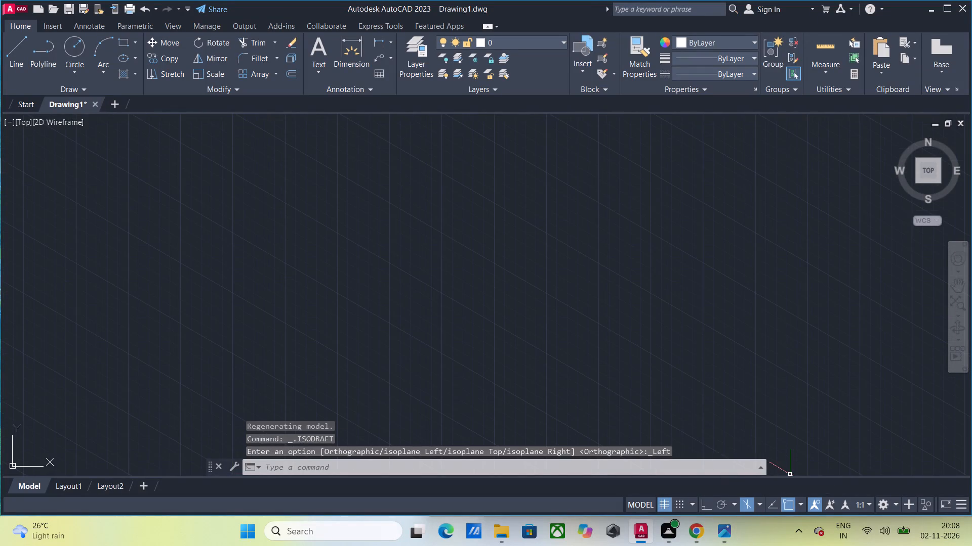
With ortho on, draw three end-to-end line segments of 15, 30 and 15 descending at 330° for the block's 60-wide base edge.
{"action": "middle_click_drag", "start_coordinate": [560, 400], "coordinate": [711, 337]}
{"action": "scroll", "coordinate": [408, 334], "scroll_direction": "up", "scroll_amount": 1}
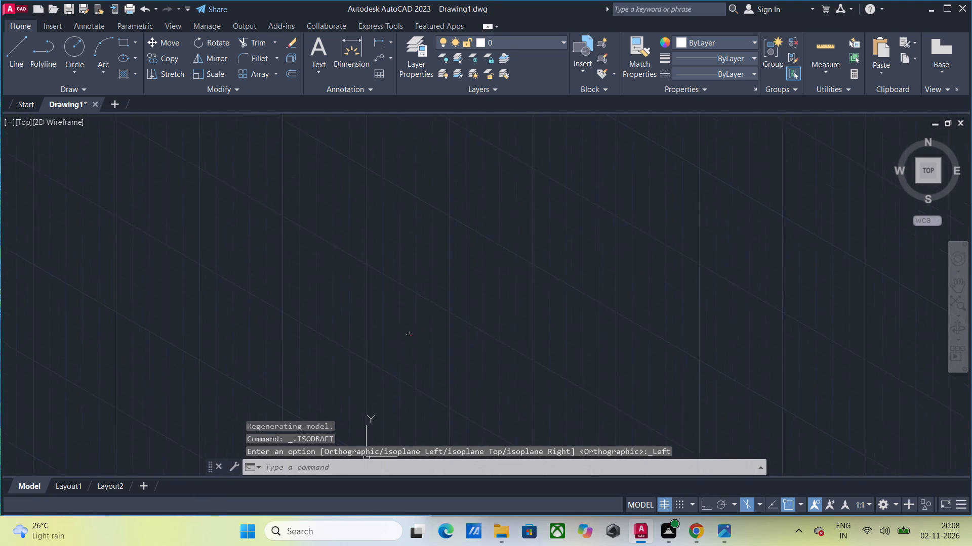
{"action": "scroll", "coordinate": [408, 334], "scroll_direction": "up", "scroll_amount": 1}
{"action": "middle_click_drag", "start_coordinate": [408, 401], "coordinate": [519, 336]}
{"action": "scroll", "coordinate": [518, 353], "scroll_direction": "down", "scroll_amount": 1}
{"action": "middle_click_drag", "start_coordinate": [518, 353], "coordinate": [161, 341]}
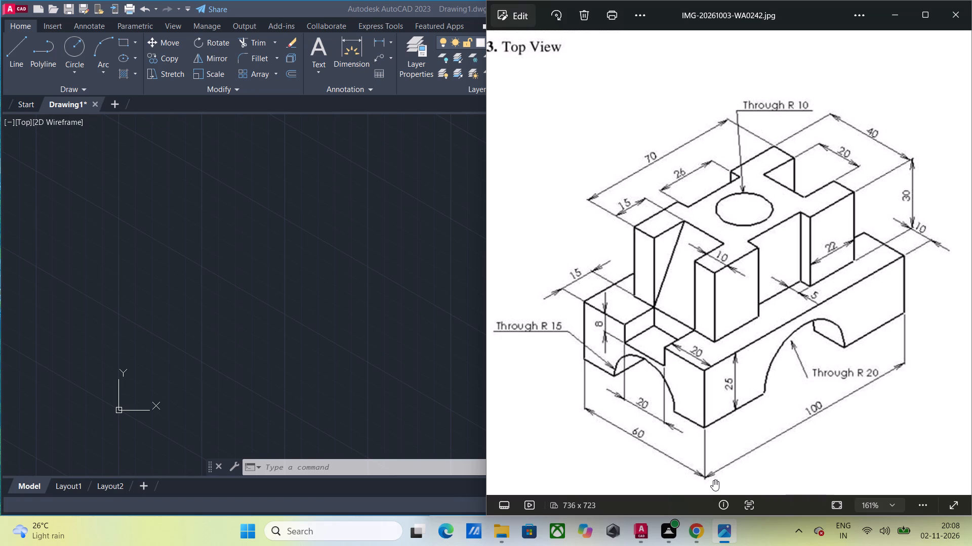
{"action": "left_click", "coordinate": [319, 374]}
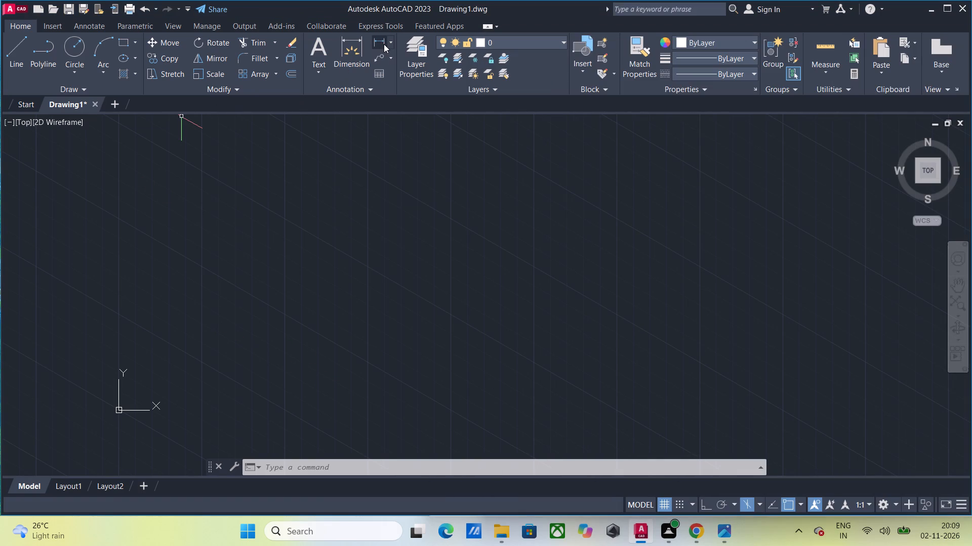
{"action": "left_click", "coordinate": [17, 57]}
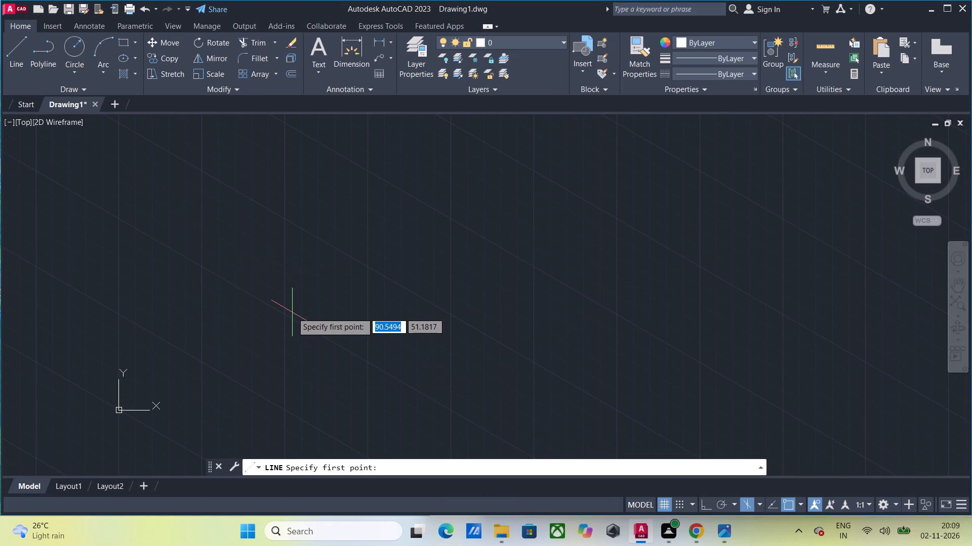
{"action": "key", "text": "F8"}
{"action": "left_click", "coordinate": [292, 312]}
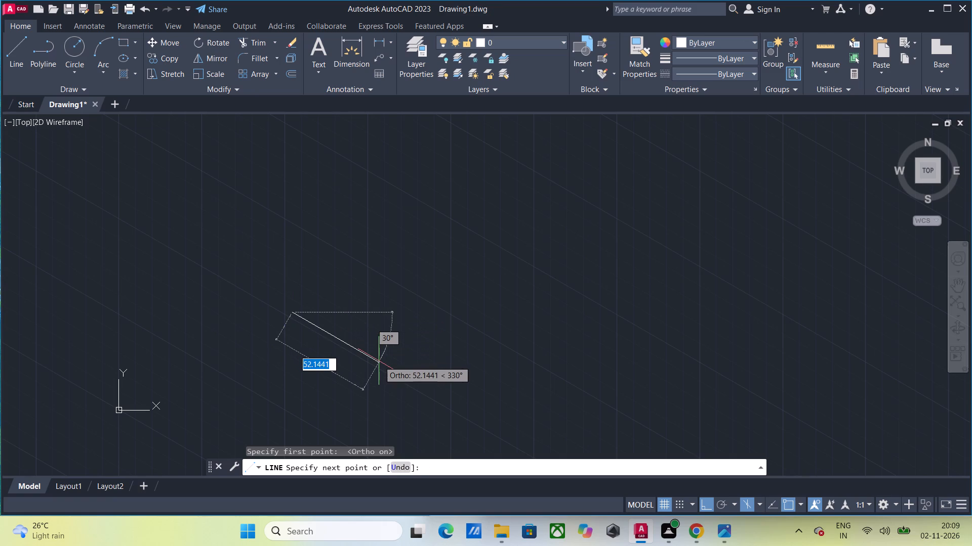
{"action": "type", "text": "15"}
{"action": "key", "text": "Return"}
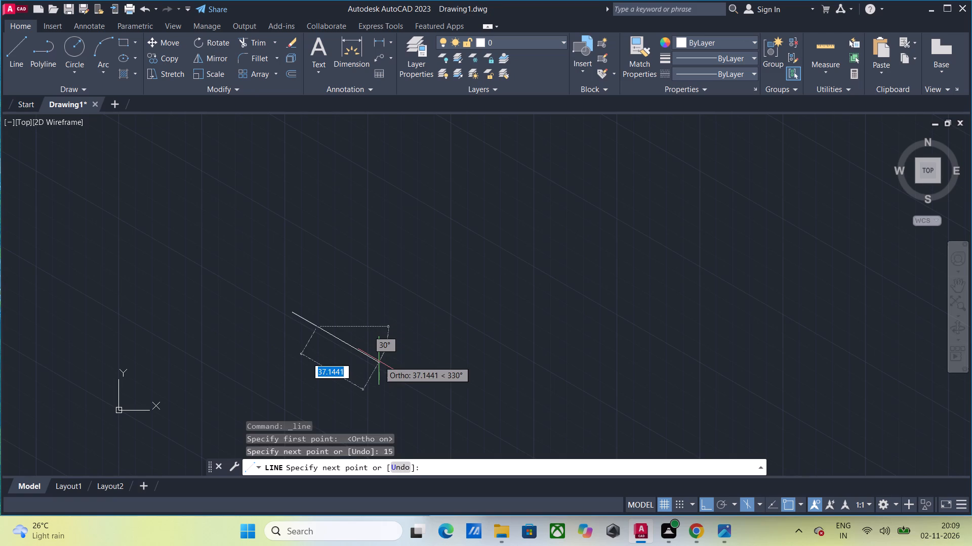
{"action": "type", "text": "30"}
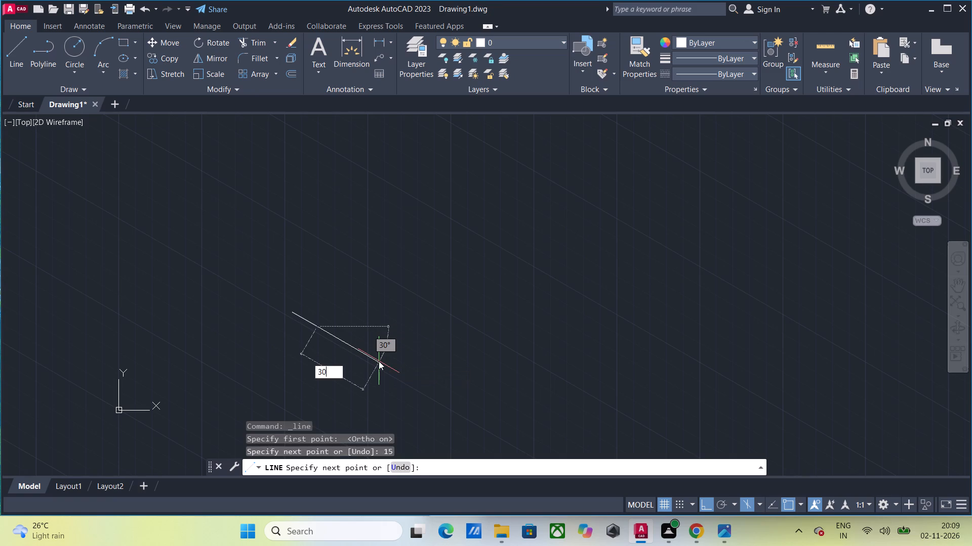
{"action": "key", "text": "Return"}
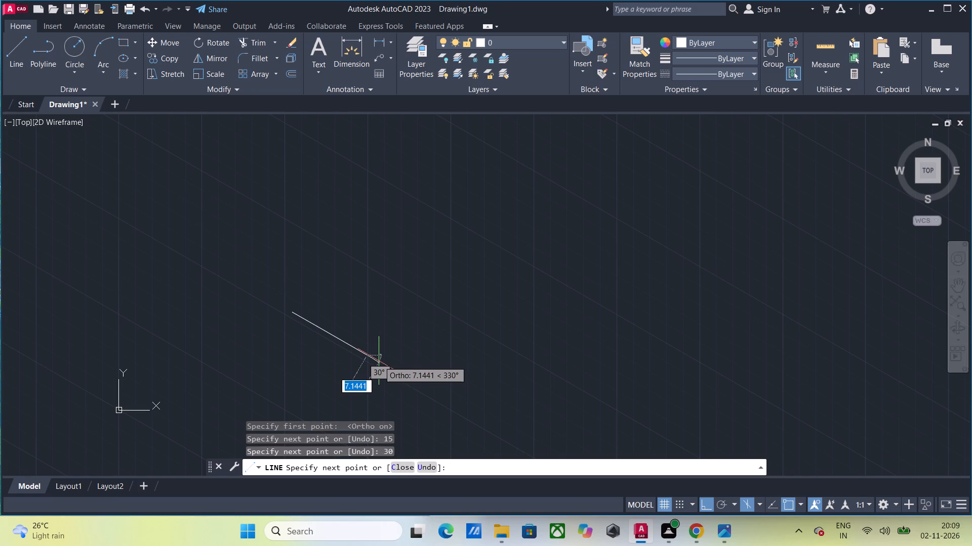
{"action": "type", "text": "15"}
{"action": "key", "text": "Return"}
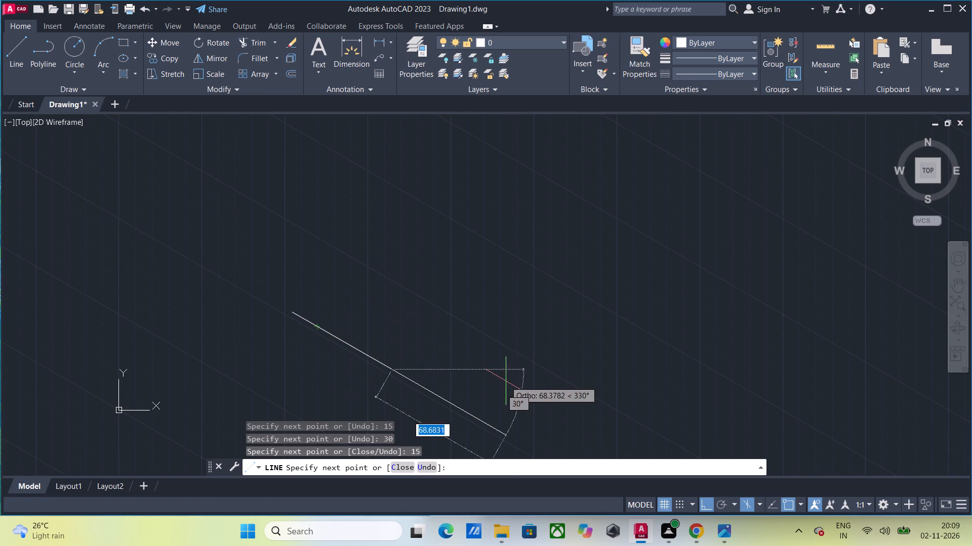
{"action": "key", "text": "Escape"}
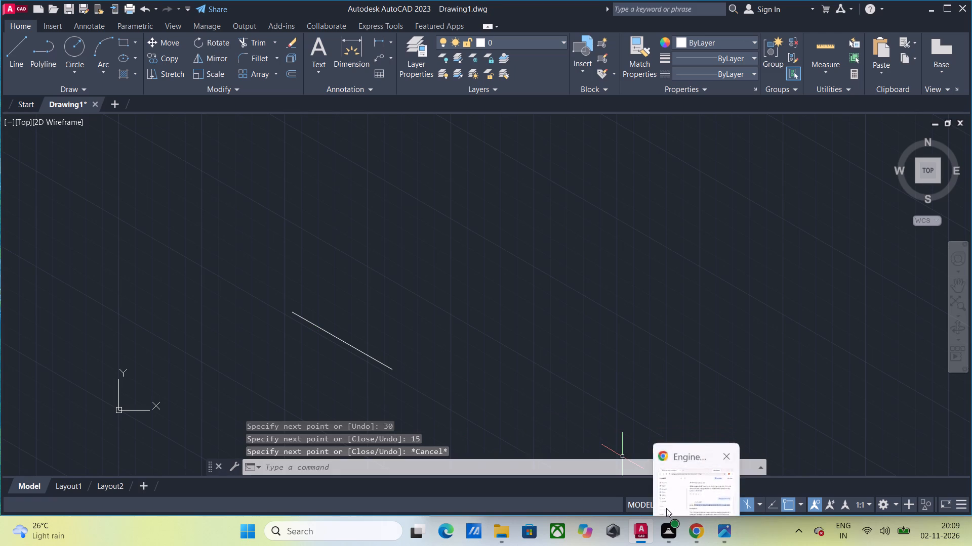
Draw a left-isoplane isocircle centred on the midpoint of the 30 segment, reaching to its endpoint for a radius of 15.
{"action": "left_click", "coordinate": [76, 40]}
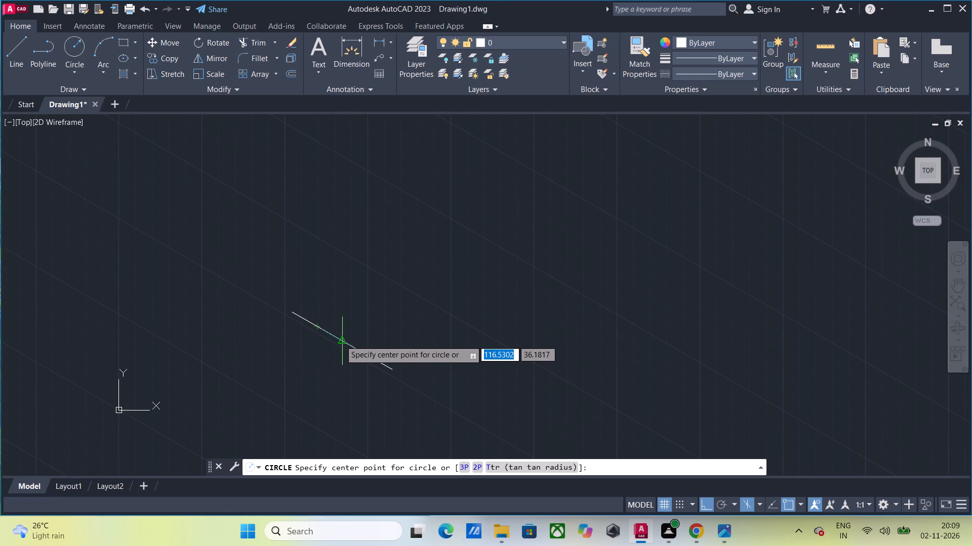
{"action": "key", "text": "Escape"}
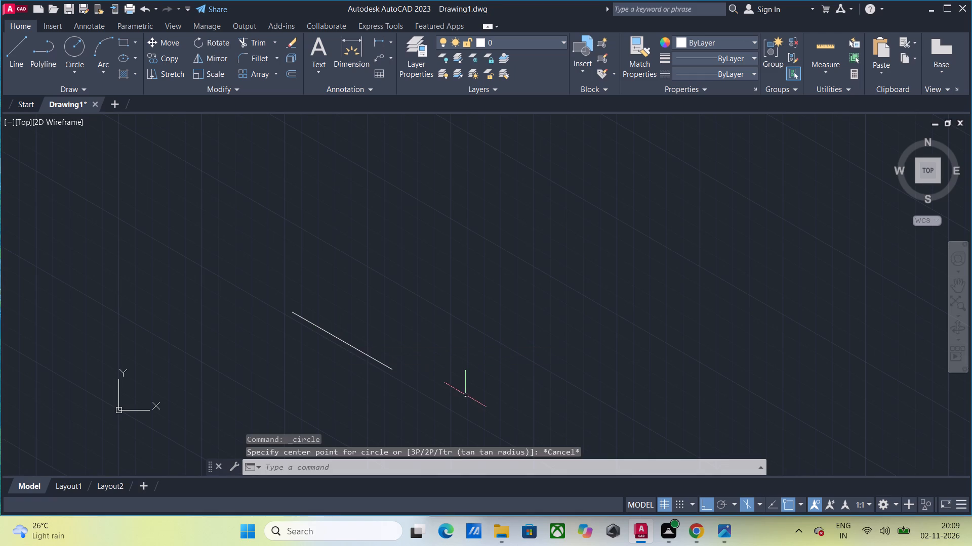
{"action": "key", "text": "e"}
{"action": "key", "text": "l"}
{"action": "key", "text": "Return"}
{"action": "left_click", "coordinate": [522, 465]}
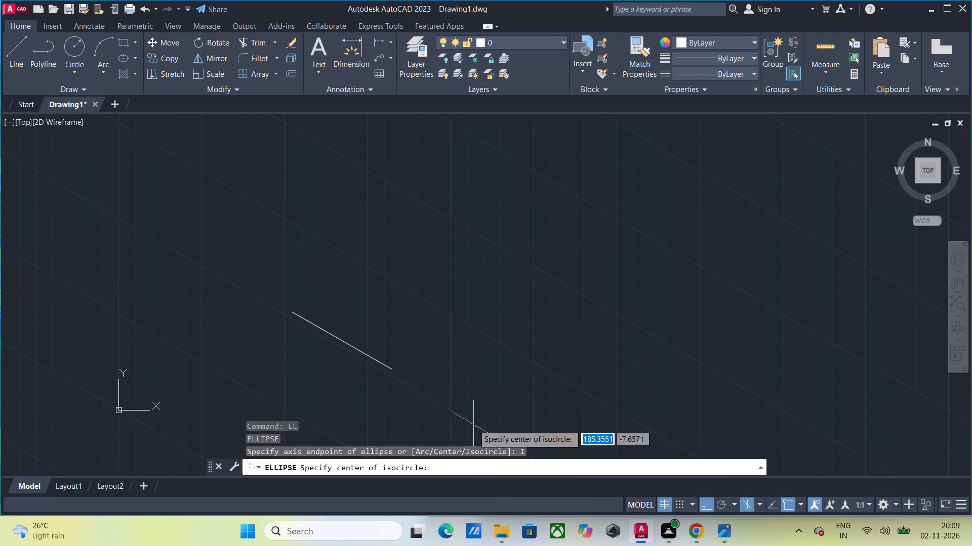
{"action": "left_click", "coordinate": [339, 341]}
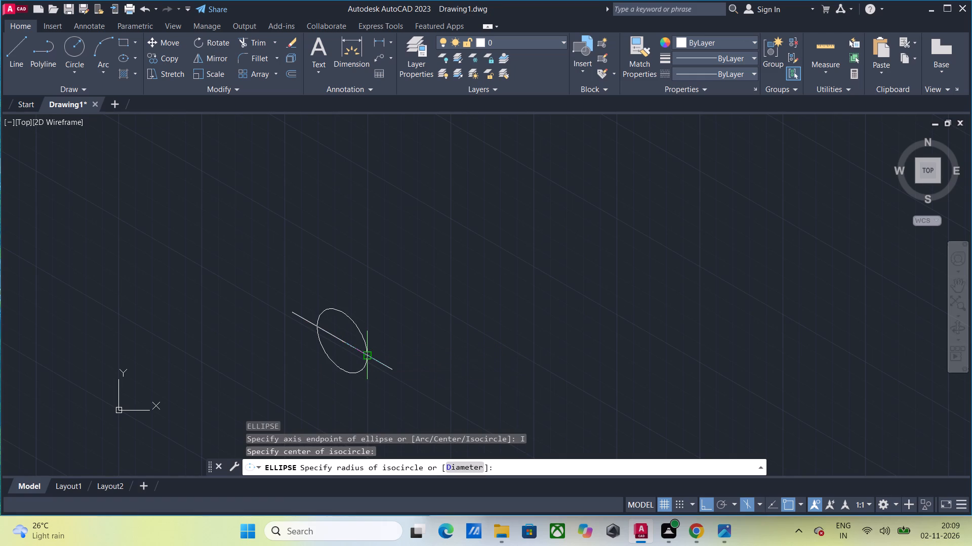
{"action": "left_click", "coordinate": [366, 354]}
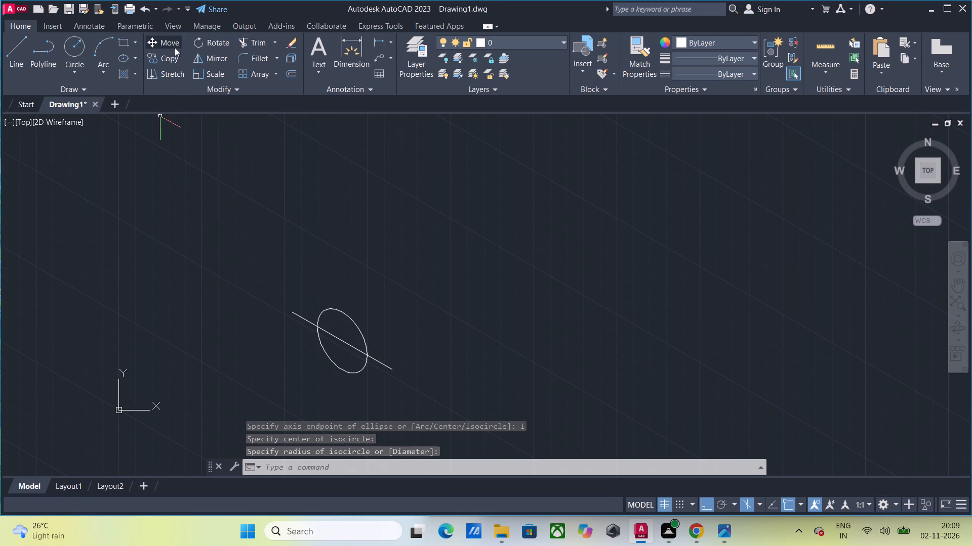
Trim away the isocircle's lower half and the 30 segment crossing it, leaving the arch opening.
{"action": "left_click", "coordinate": [249, 42]}
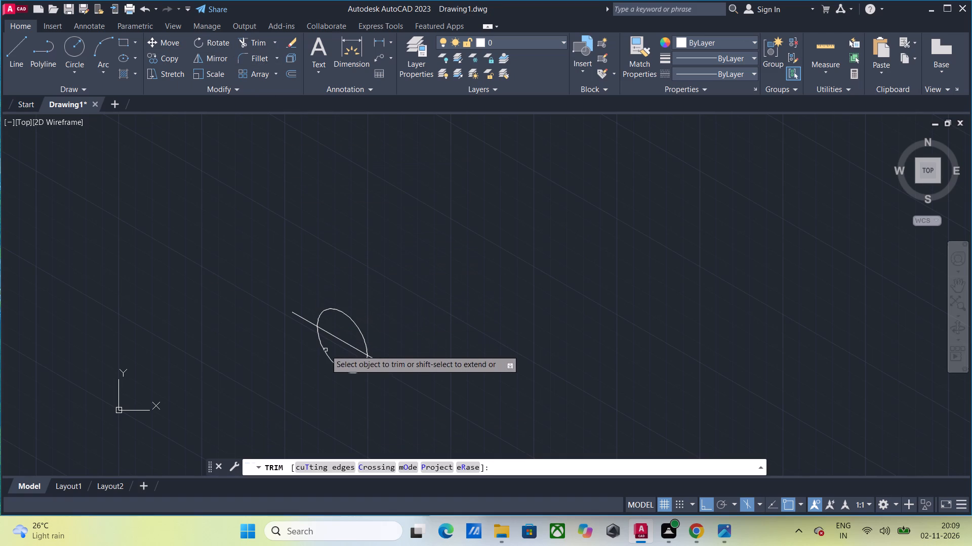
{"action": "left_click", "coordinate": [326, 351]}
{"action": "left_click", "coordinate": [335, 339]}
{"action": "key", "text": "Escape"}
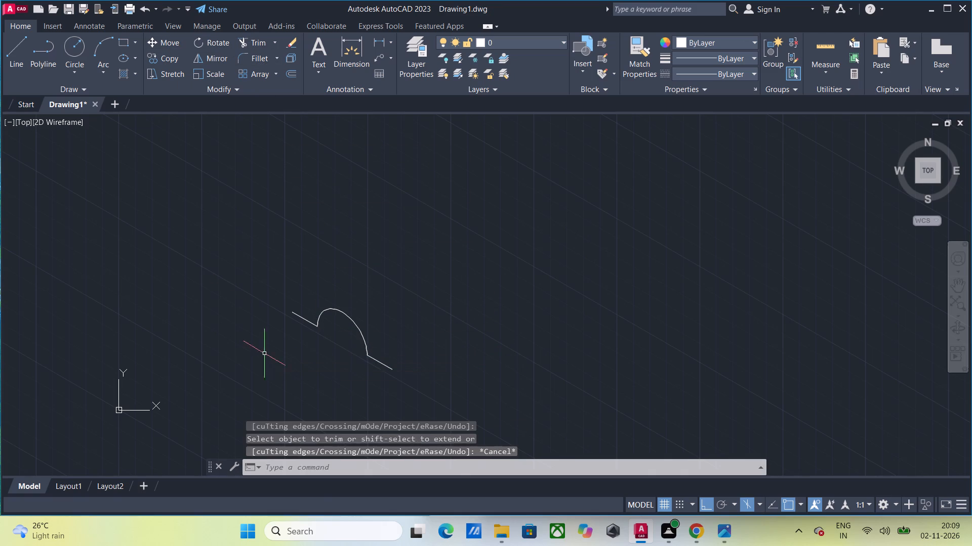
From the base edge's lower end, draw consecutive line segments of 30, 40 and 30 rising at 30° for the block's long side.
{"action": "left_click", "coordinate": [21, 59]}
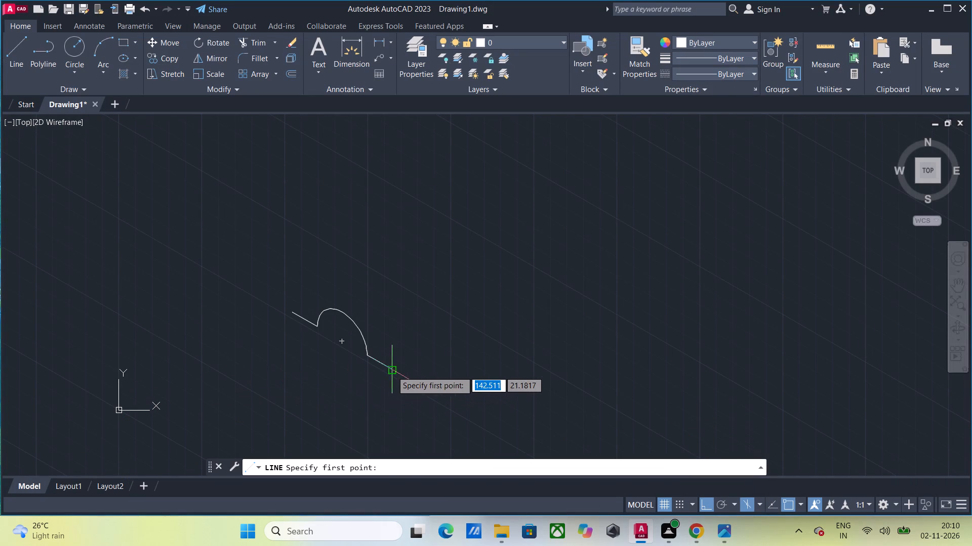
{"action": "left_click", "coordinate": [392, 371]}
{"action": "key", "text": "F5"}
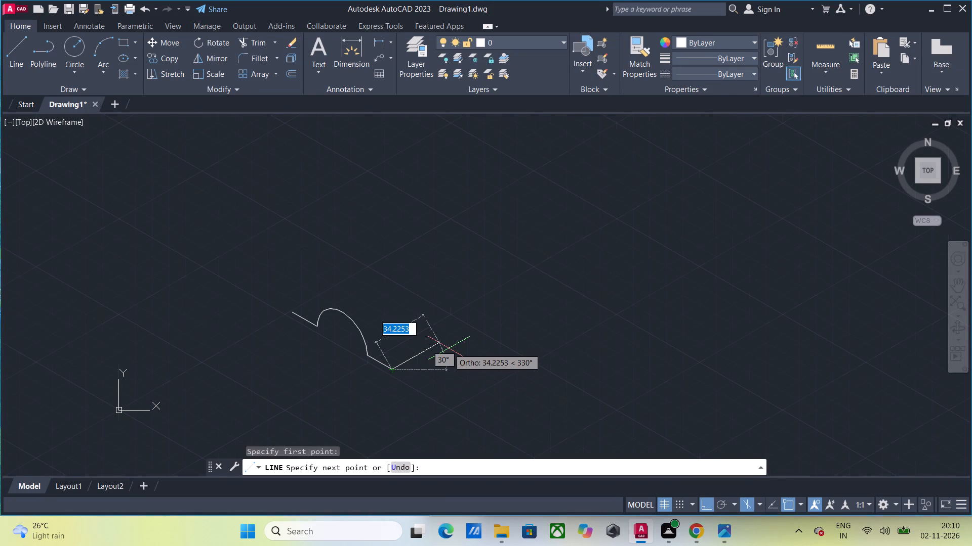
{"action": "type", "text": "30"}
{"action": "key", "text": "Return"}
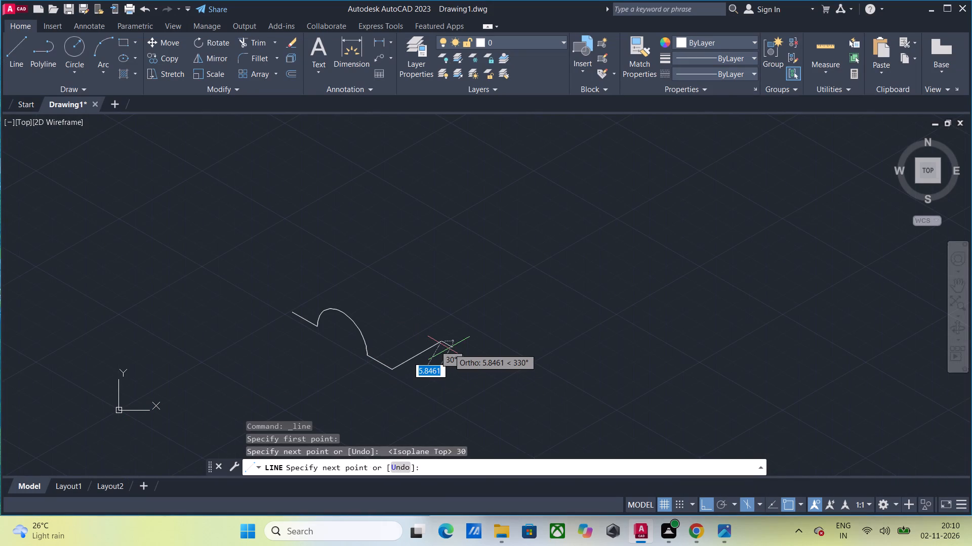
{"action": "type", "text": "40"}
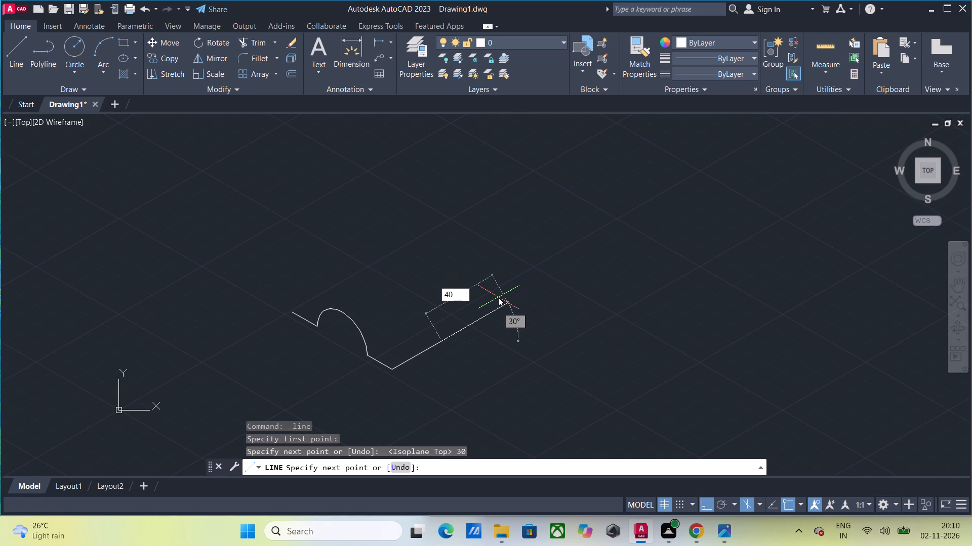
{"action": "key", "text": "Return"}
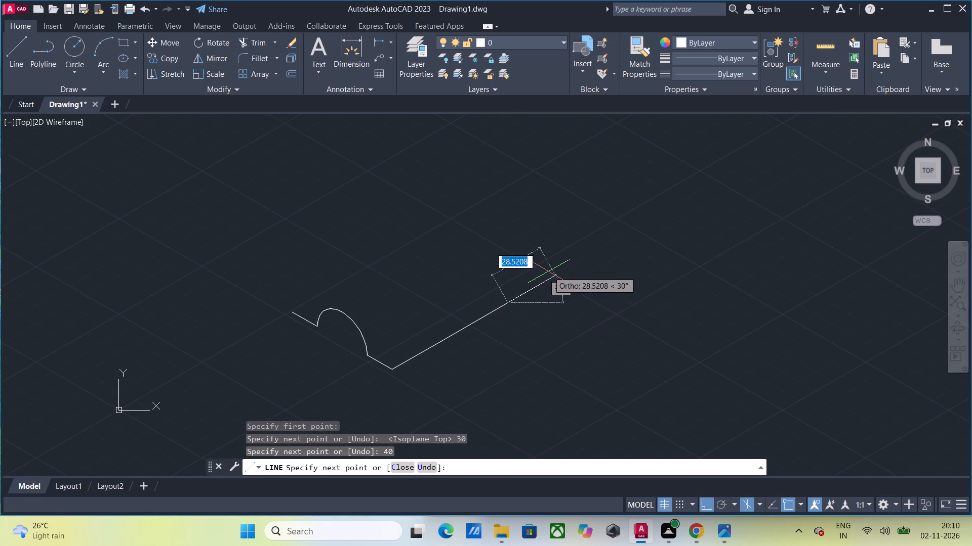
{"action": "type", "text": "30"}
{"action": "key", "text": "Return"}
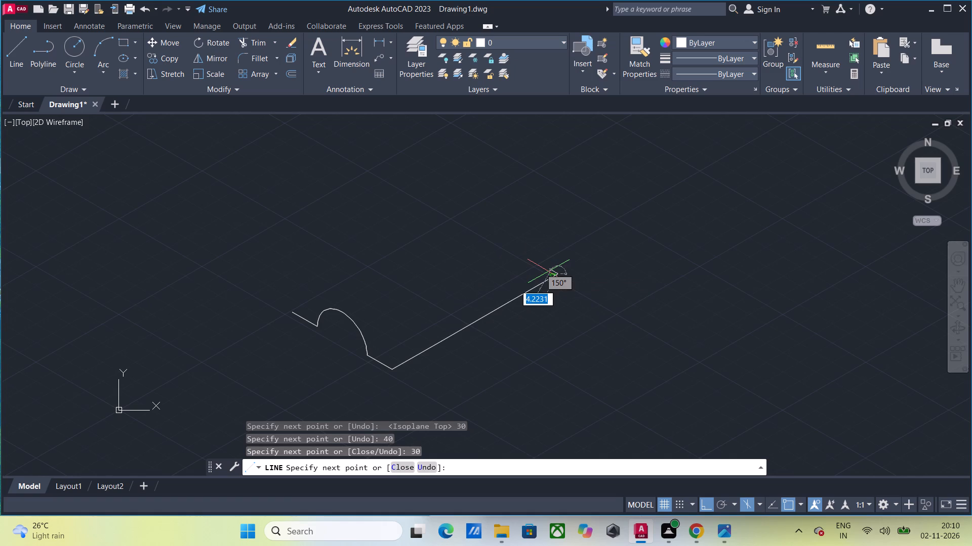
{"action": "key", "text": "Escape"}
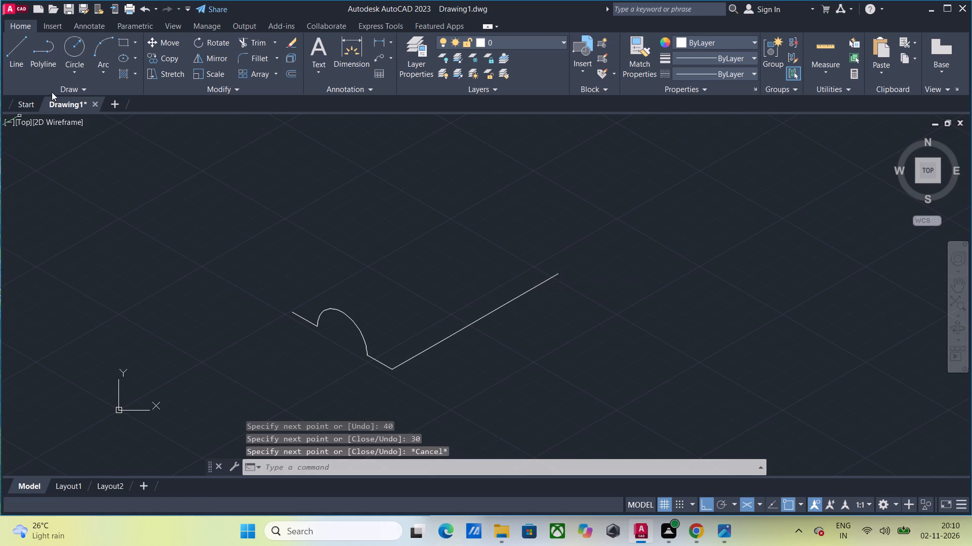
Draw a right-isoplane isocircle of radius 20 centred on the midpoint of the long side's 40 segment.
{"action": "key", "text": "e"}
{"action": "key", "text": "l"}
{"action": "key", "text": "Return"}
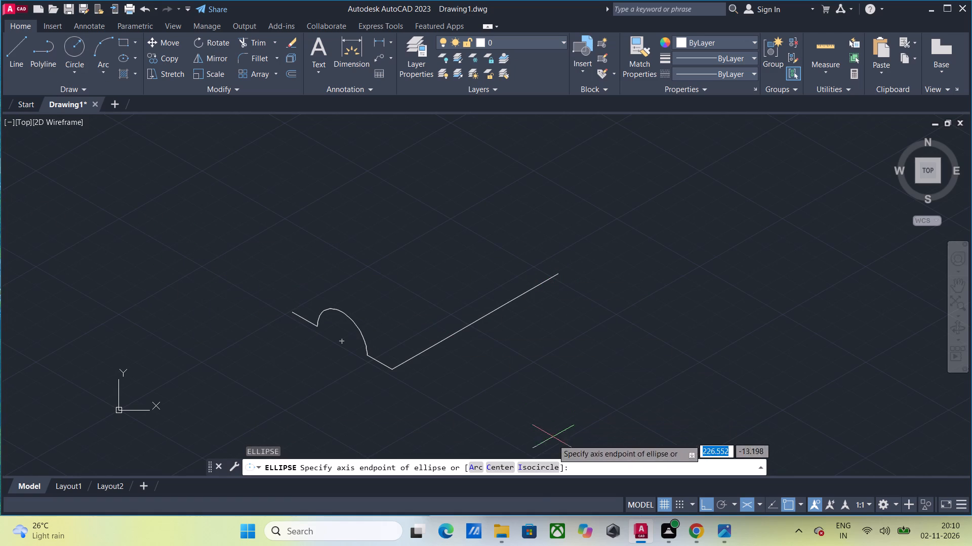
{"action": "left_click", "coordinate": [536, 462]}
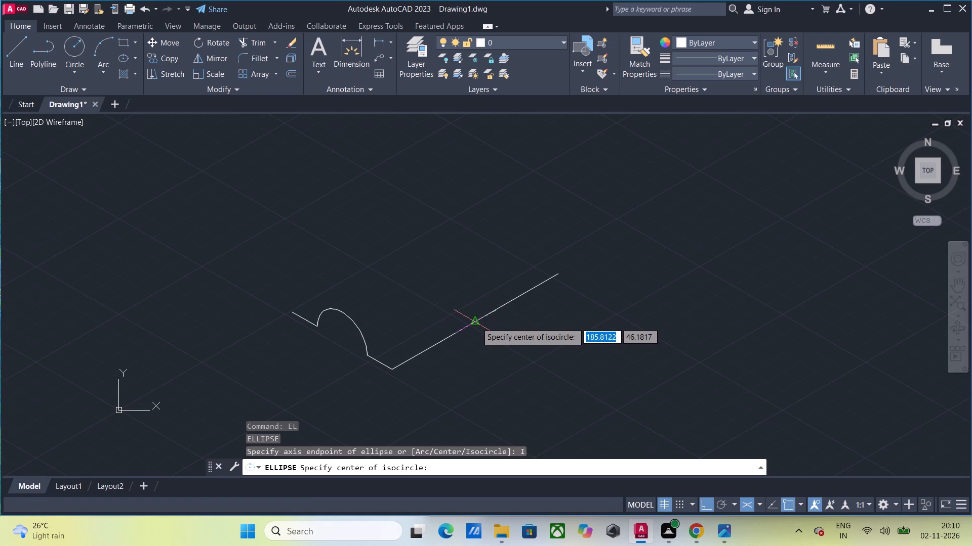
{"action": "left_click", "coordinate": [476, 323]}
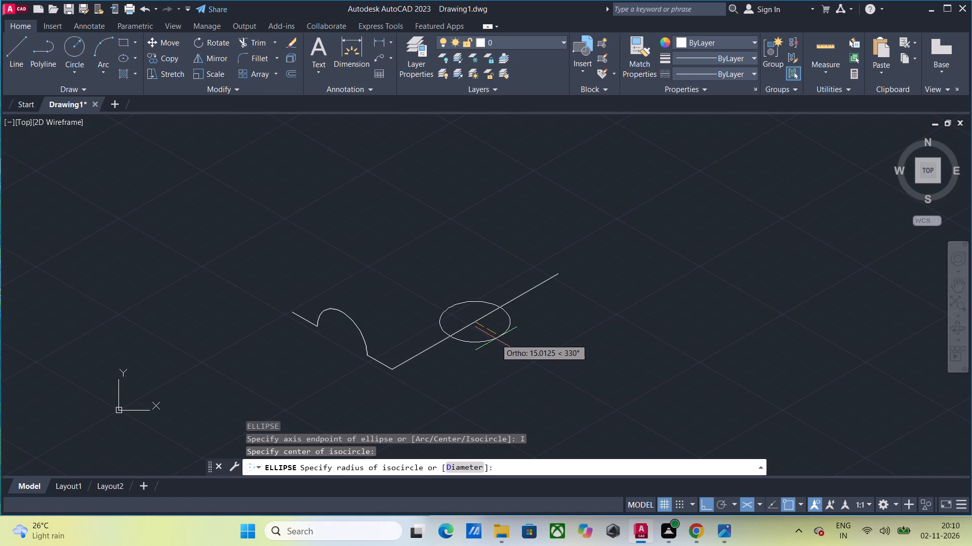
{"action": "key", "text": "F5"}
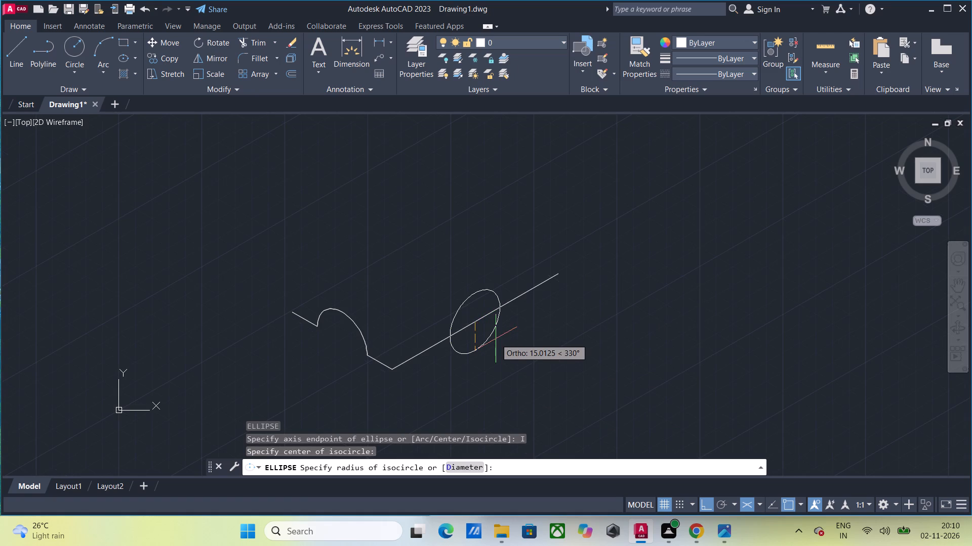
{"action": "left_click", "coordinate": [508, 299]}
{"action": "key", "text": "Escape"}
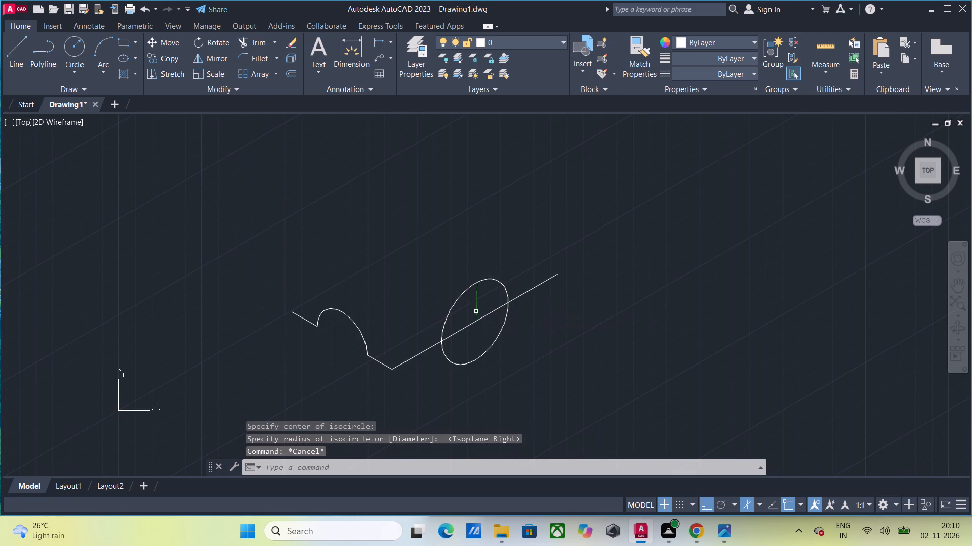
Trim away the R20 isocircle's lower half and the 40 segment crossing it, leaving the long side's arch opening.
{"action": "left_click", "coordinate": [244, 37]}
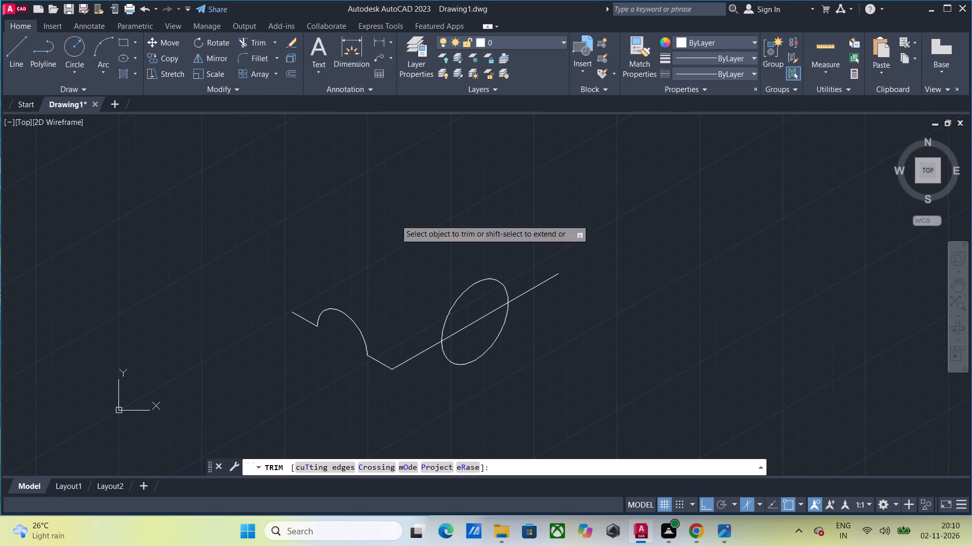
{"action": "left_click_drag", "start_coordinate": [467, 317], "coordinate": [490, 401]}
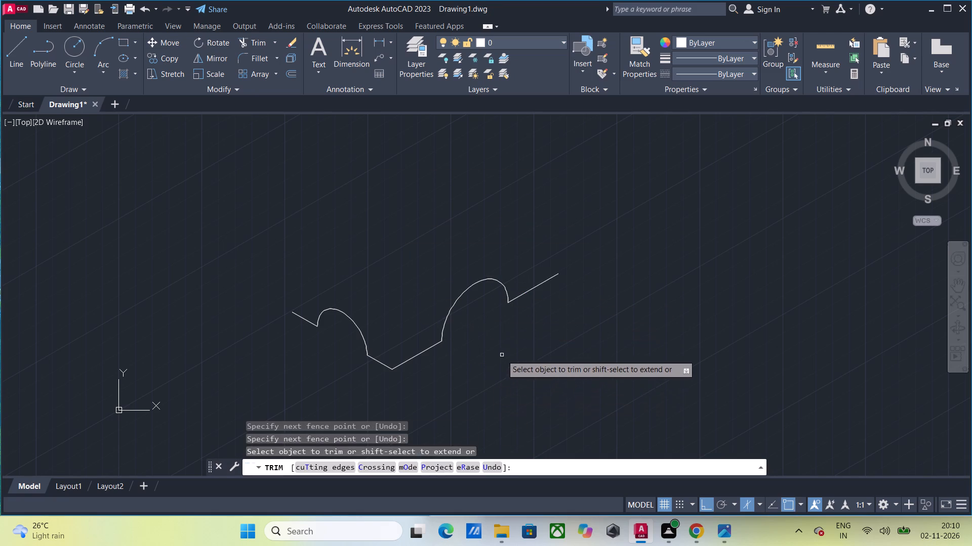
{"action": "key", "text": "Escape"}
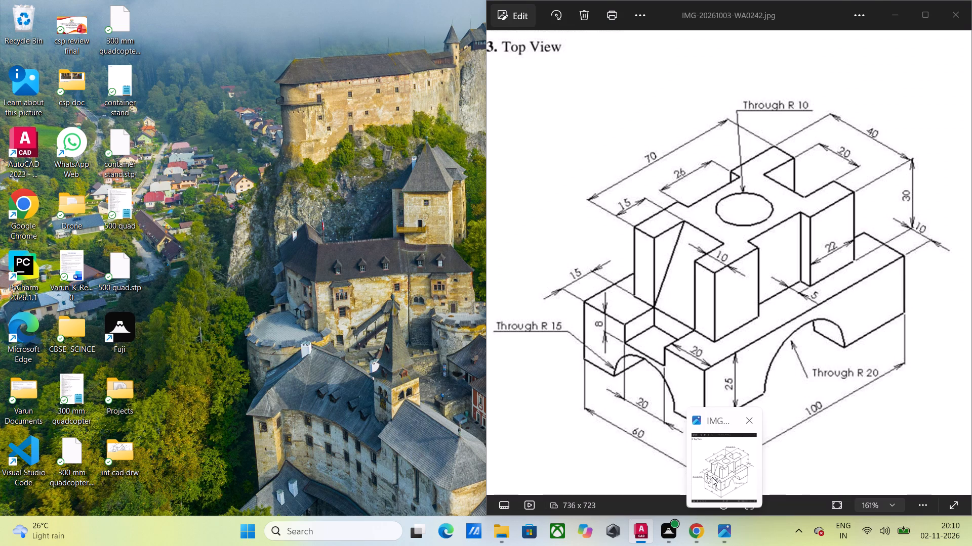
Draw a vertical edge 25 high from the outer end of the short side's base line.
{"action": "left_click", "coordinate": [11, 48]}
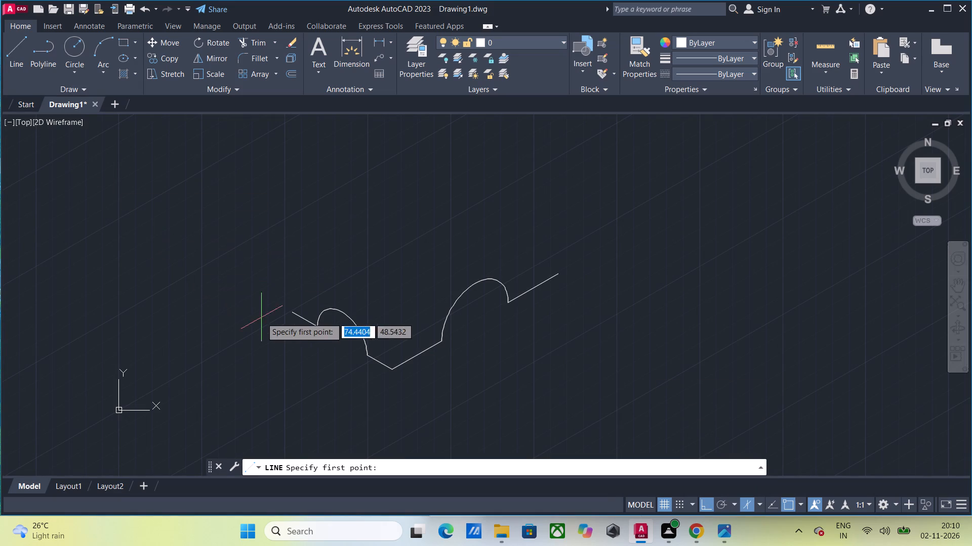
{"action": "left_click", "coordinate": [292, 313]}
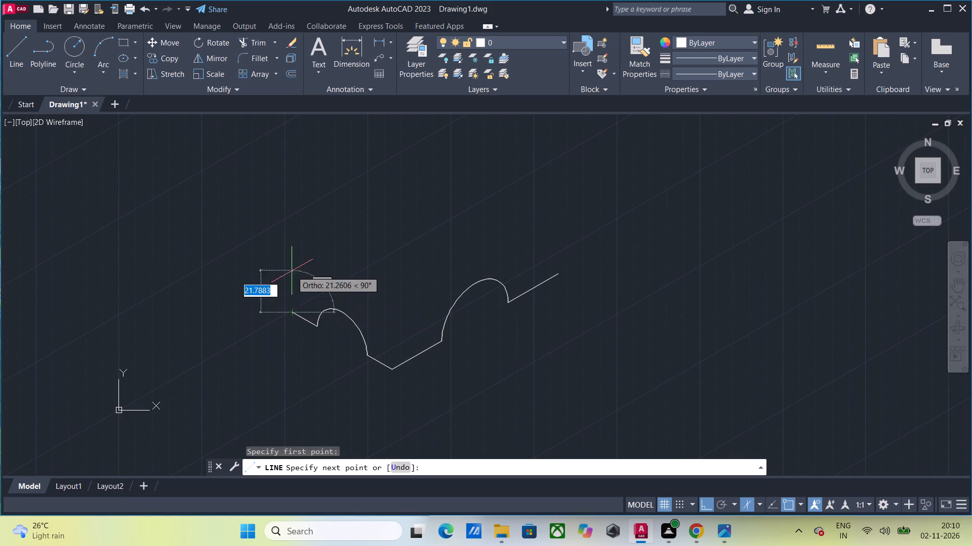
{"action": "type", "text": "25"}
{"action": "key", "text": "Return"}
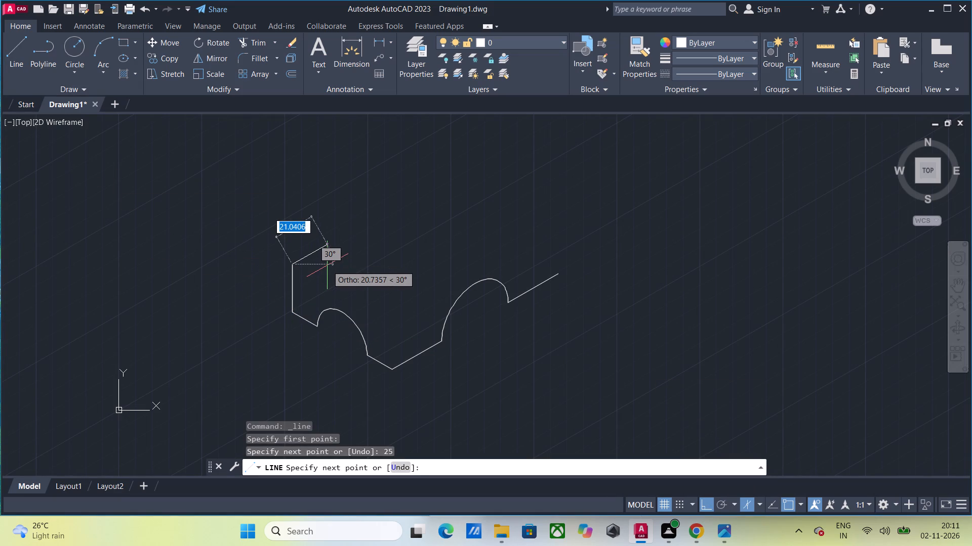
{"action": "key", "text": "Escape"}
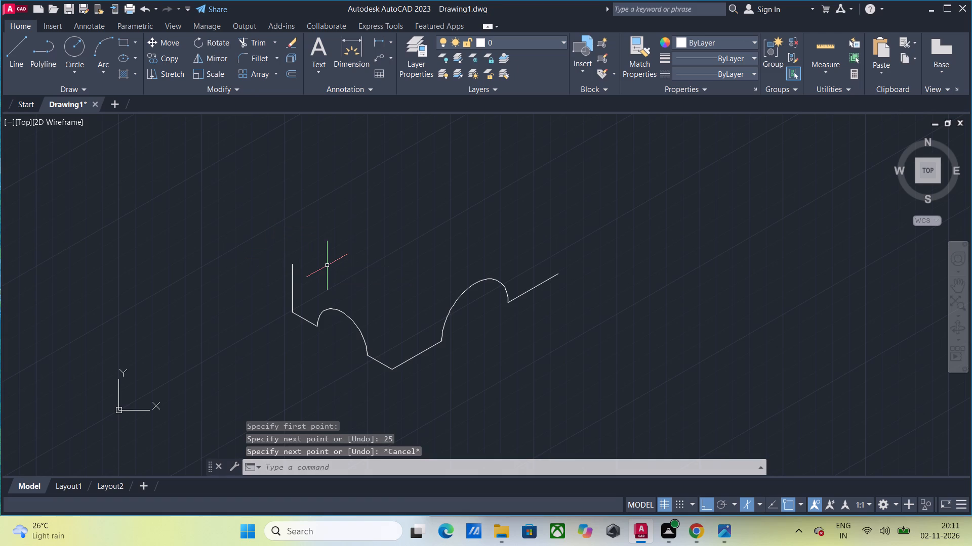
From that edge's top, draw the short face's notched outline: 20 along, 8 down, 20 along, 8 up, 20 along, and down to the base corner.
{"action": "key", "text": "Return"}
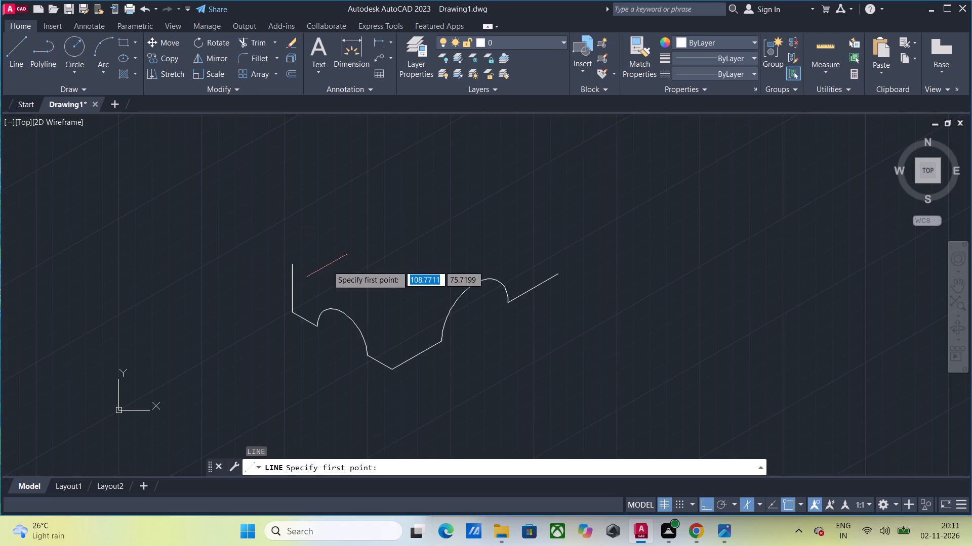
{"action": "left_click", "coordinate": [290, 267]}
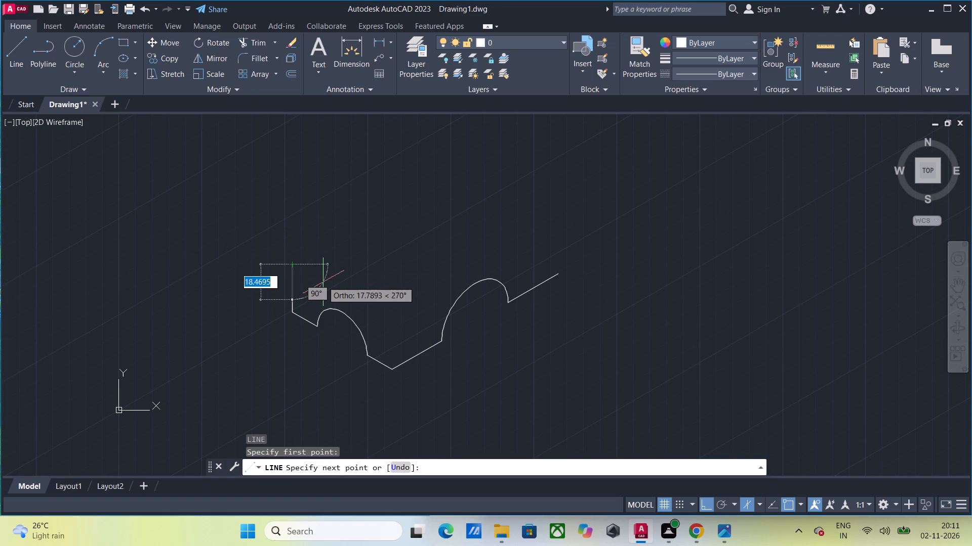
{"action": "key", "text": "F5"}
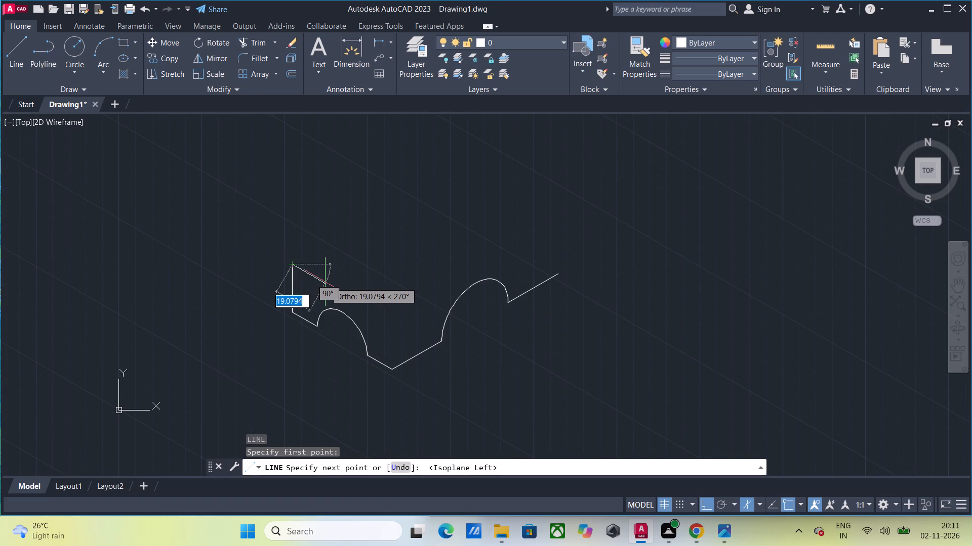
{"action": "type", "text": "20"}
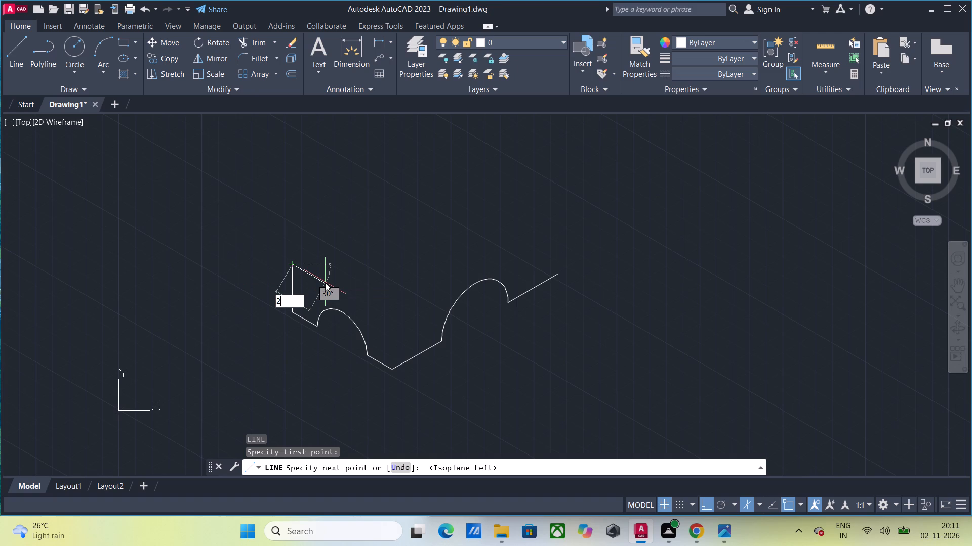
{"action": "key", "text": "Return"}
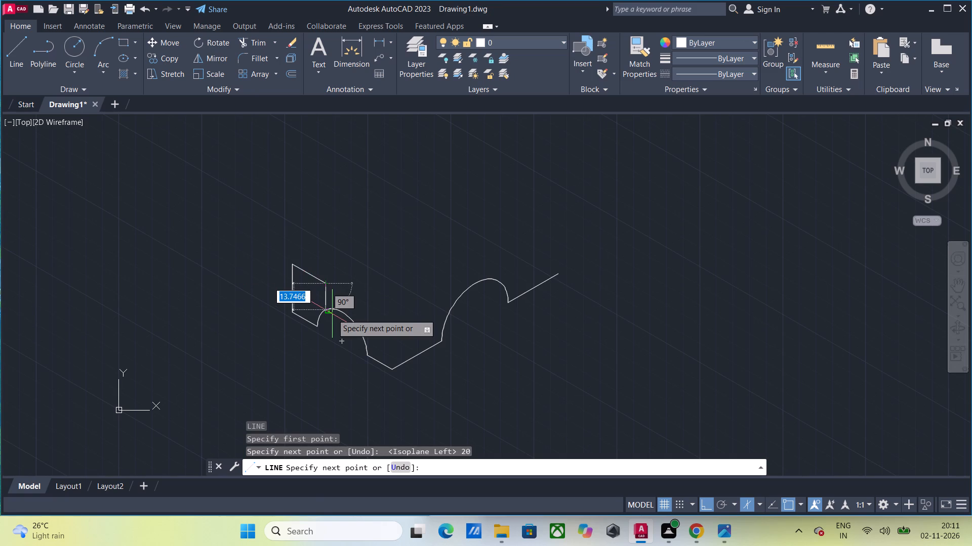
{"action": "key", "text": "8"}
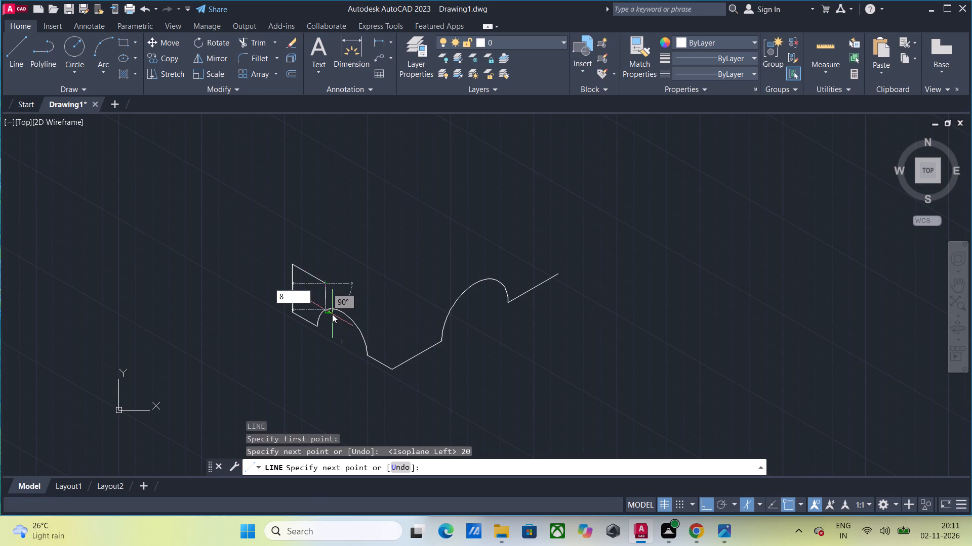
{"action": "key", "text": "Return"}
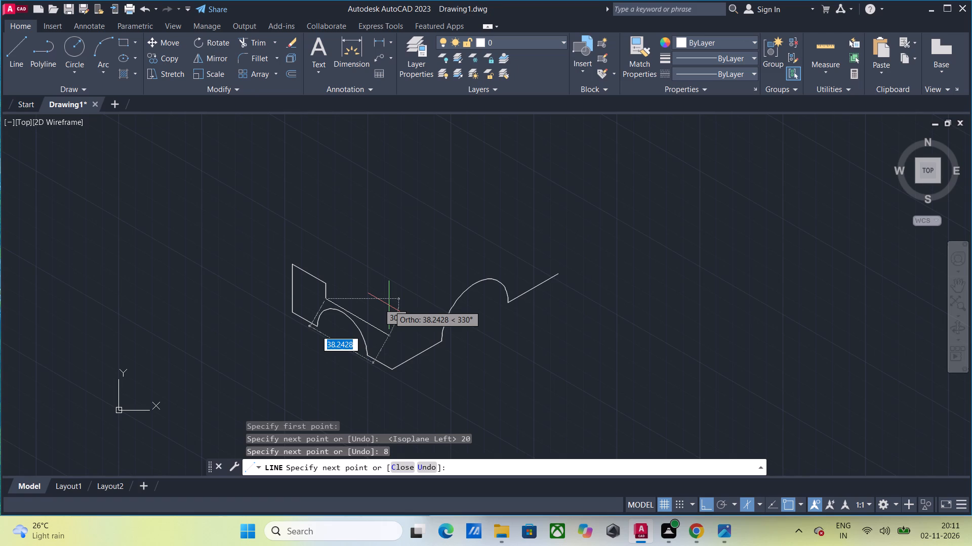
{"action": "type", "text": "20"}
{"action": "key", "text": "Return"}
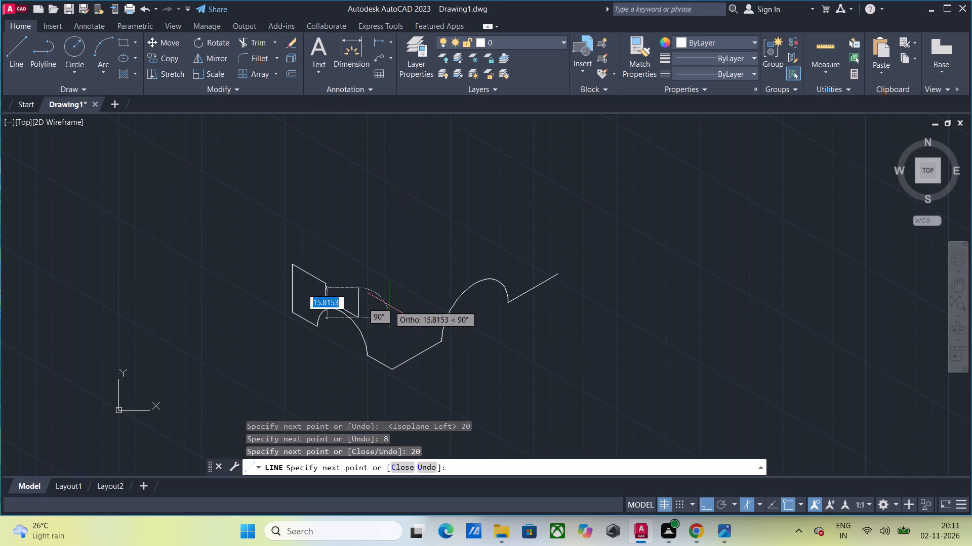
{"action": "key", "text": "8"}
{"action": "key", "text": "Return"}
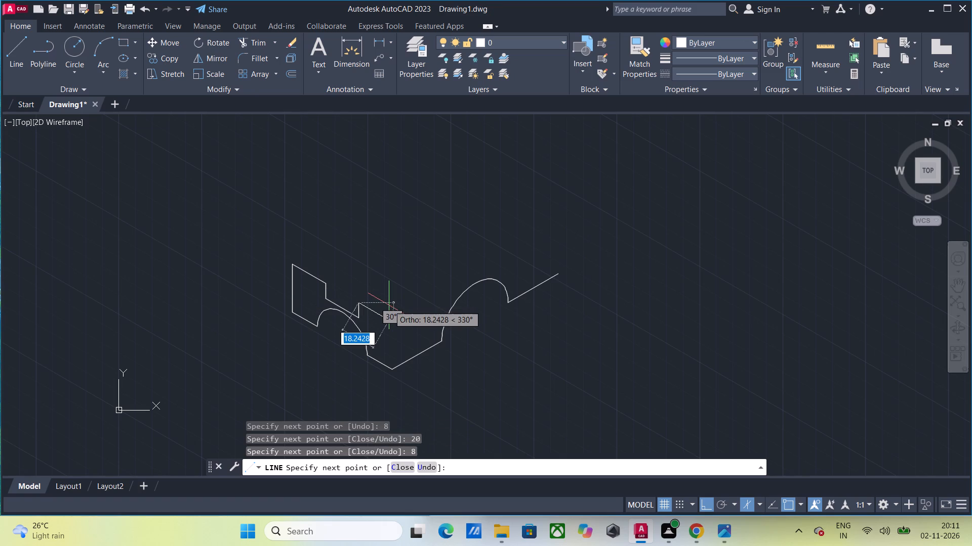
{"action": "type", "text": "20"}
{"action": "key", "text": "Return"}
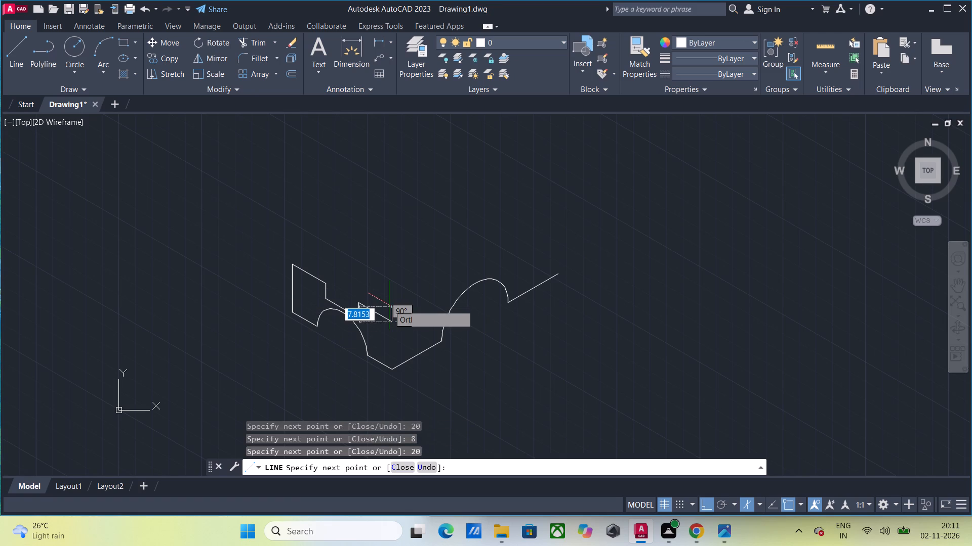
{"action": "left_click", "coordinate": [389, 367]}
{"action": "key", "text": "Return"}
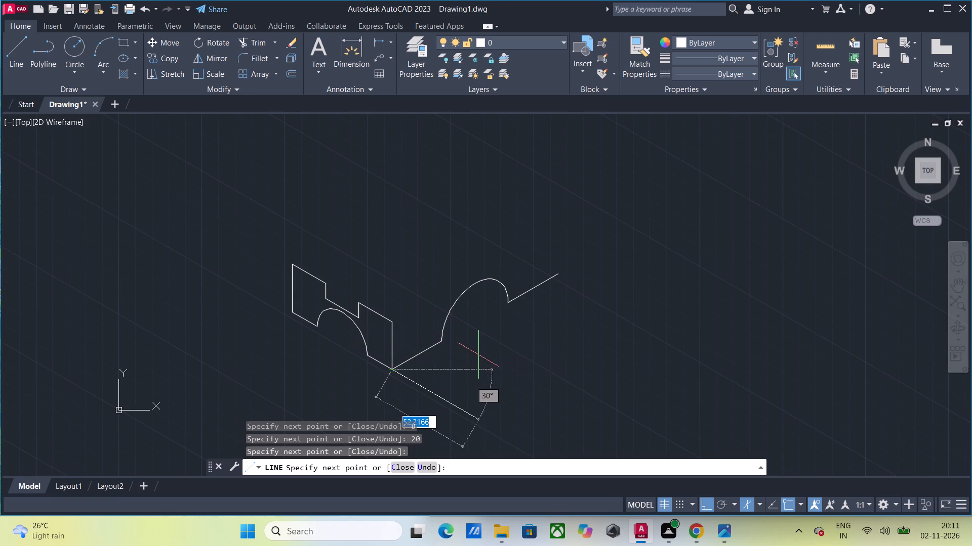
Draw the long face's top edge 100 long at 30° from the front corner, and close it down to the base line's far end.
{"action": "key", "text": "Return"}
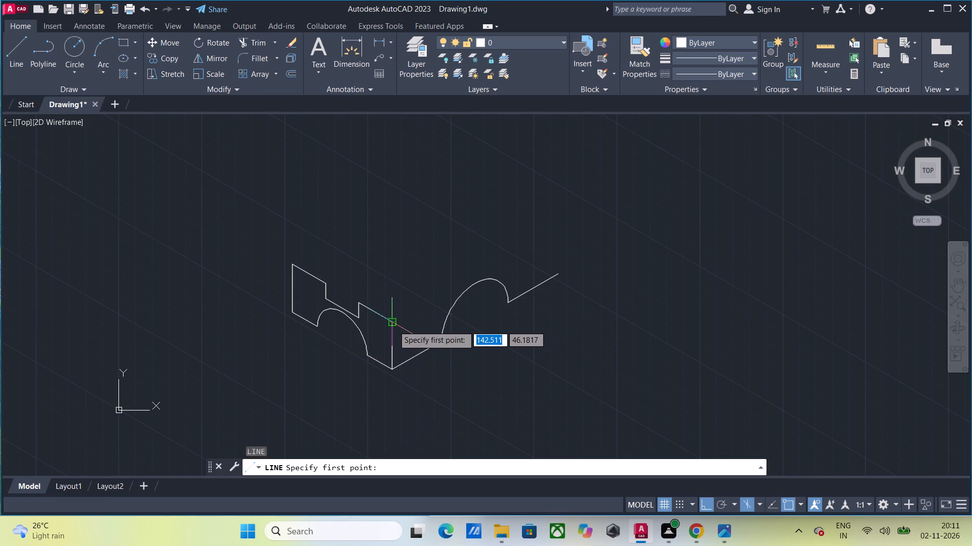
{"action": "left_click", "coordinate": [393, 326]}
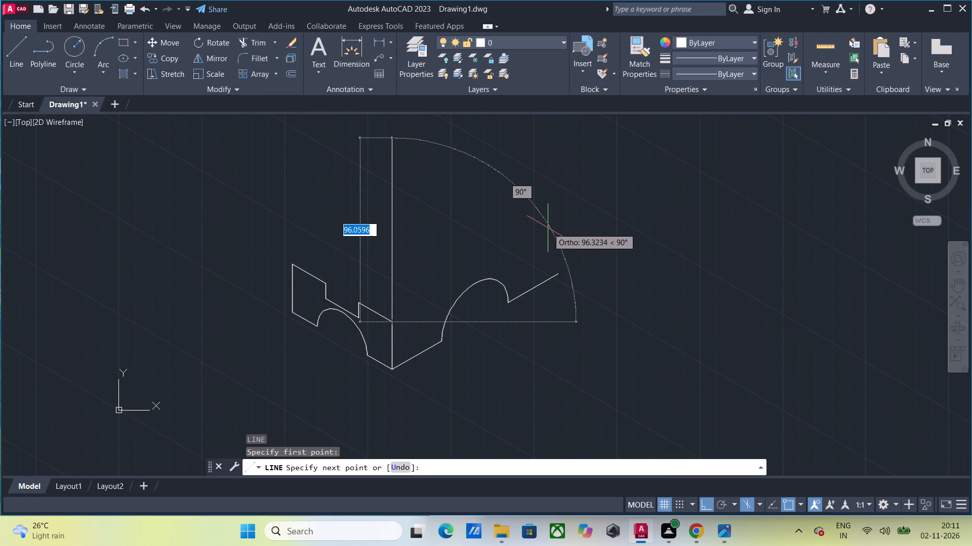
{"action": "key", "text": "F5"}
{"action": "type", "text": "100"}
{"action": "key", "text": "Return"}
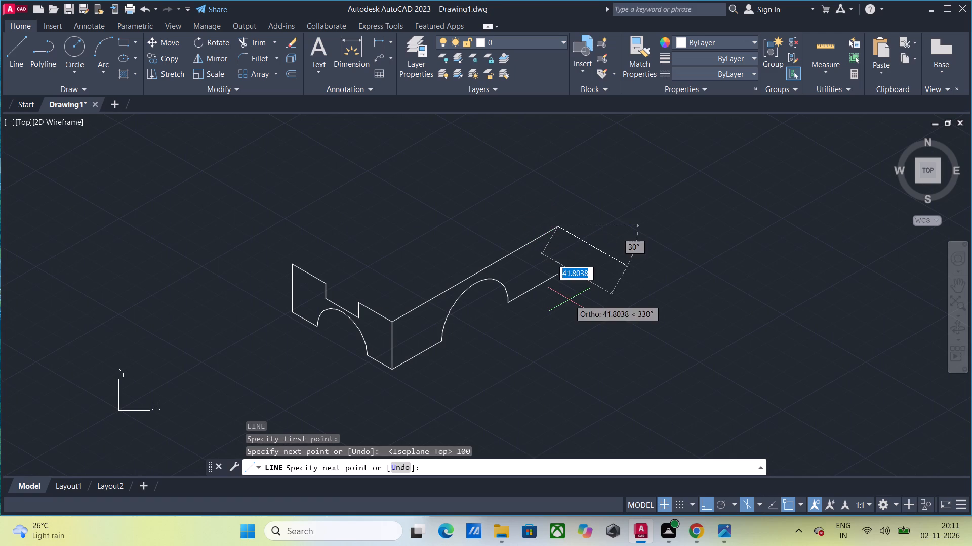
{"action": "left_click", "coordinate": [560, 270]}
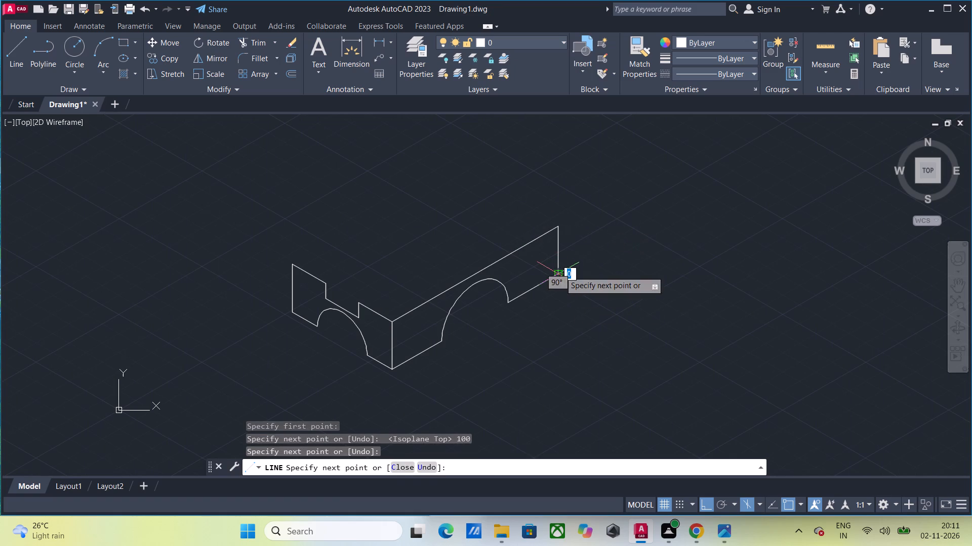
{"action": "key", "text": "Escape"}
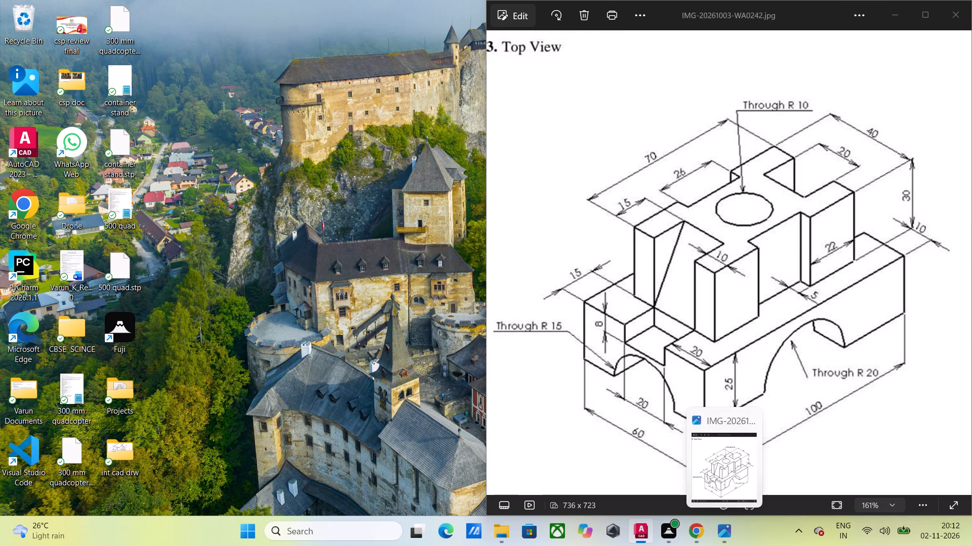
From the short face's outer top corner, draw a segment of 15 rising at 30° and one of 10 descending at 30°.
{"action": "left_click", "coordinate": [8, 53]}
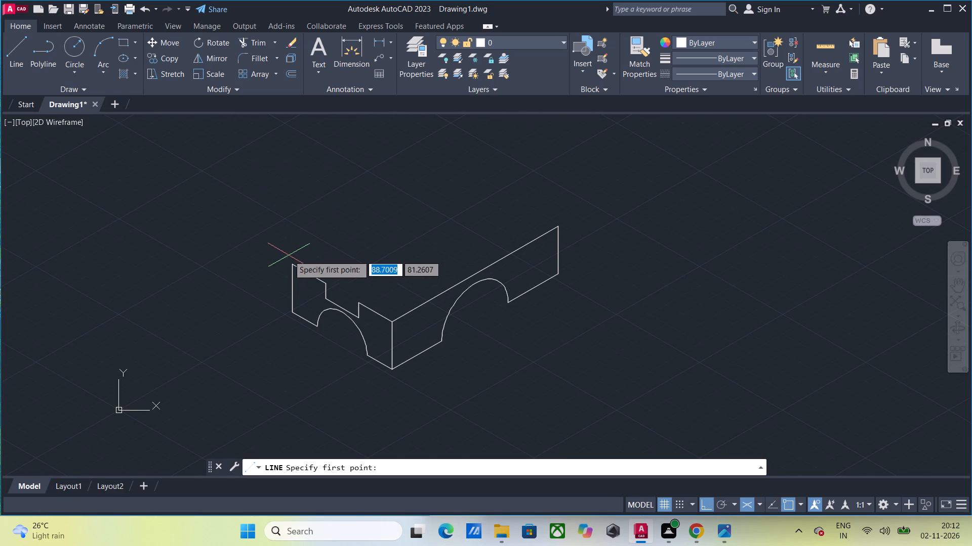
{"action": "left_click", "coordinate": [289, 265]}
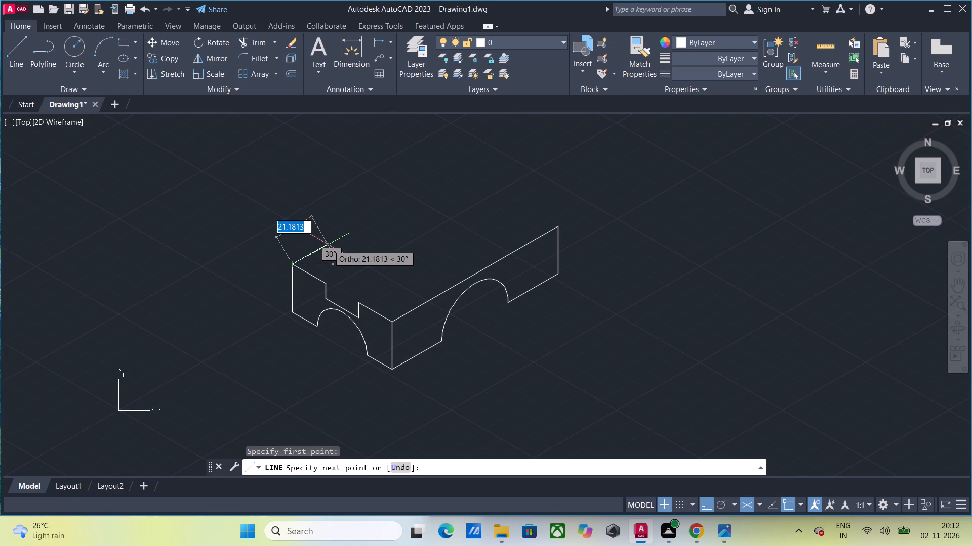
{"action": "type", "text": "15"}
{"action": "key", "text": "Return"}
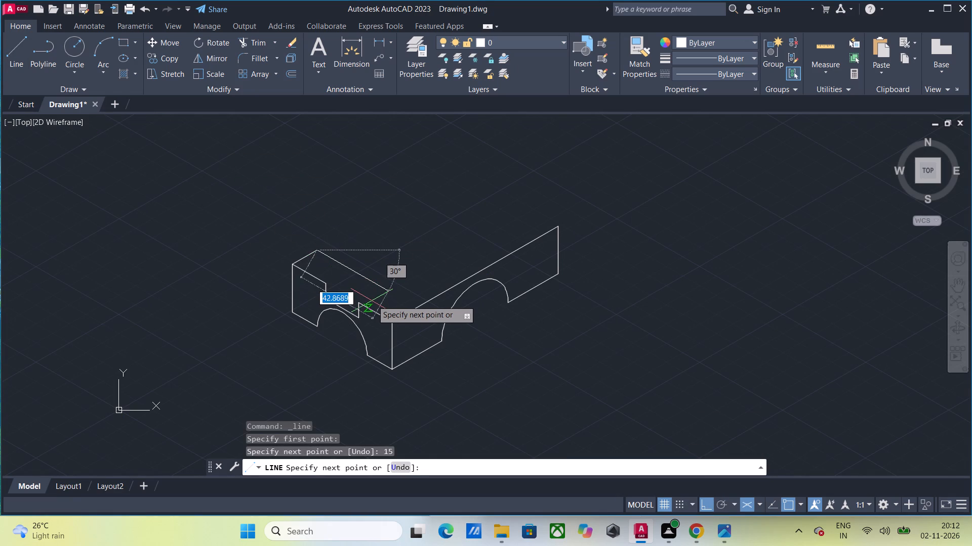
{"action": "type", "text": "10"}
{"action": "key", "text": "Return"}
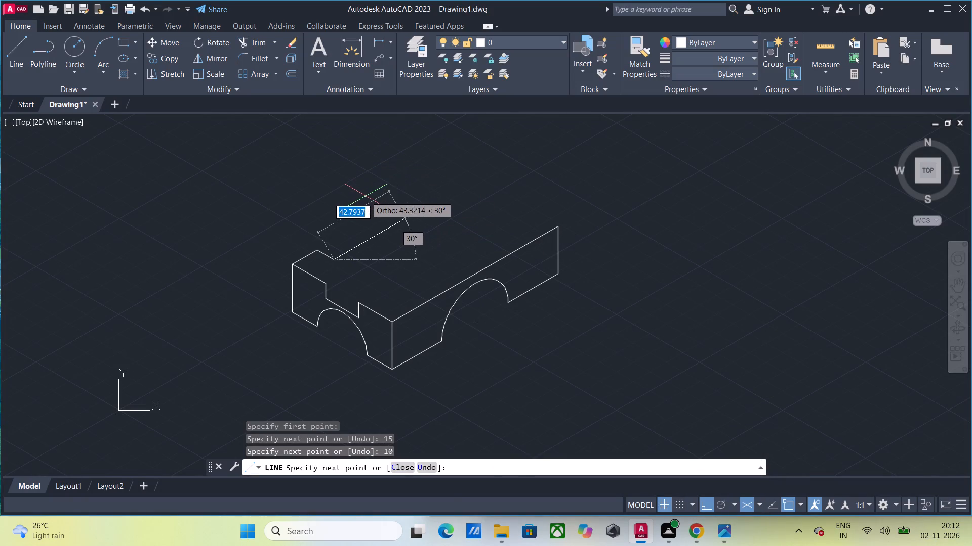
Continue with a 30 high vertical edge and a 10 segment descending at 30° from its top, and return to the top isoplane.
{"action": "key", "text": "F5"}
{"action": "type", "text": "30"}
{"action": "key", "text": "Return"}
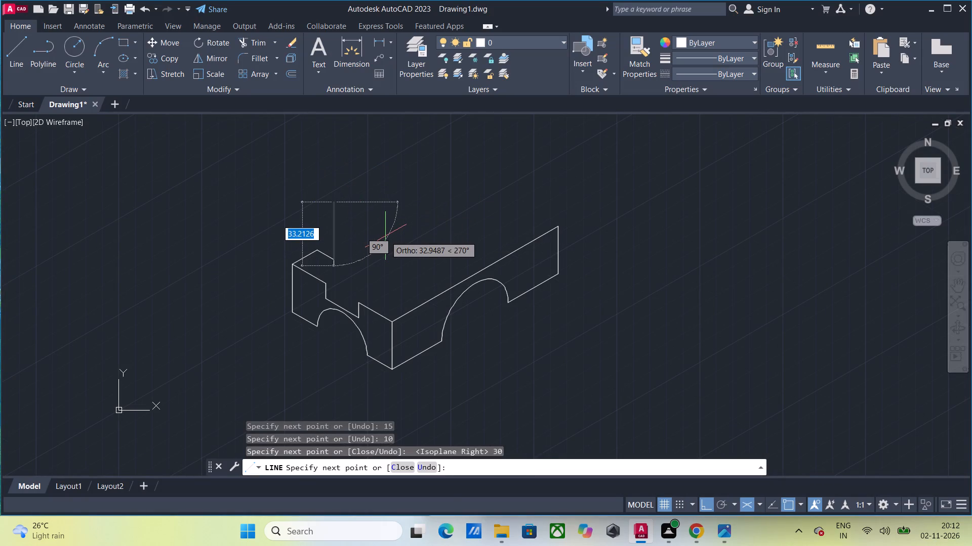
{"action": "key", "text": "F5"}
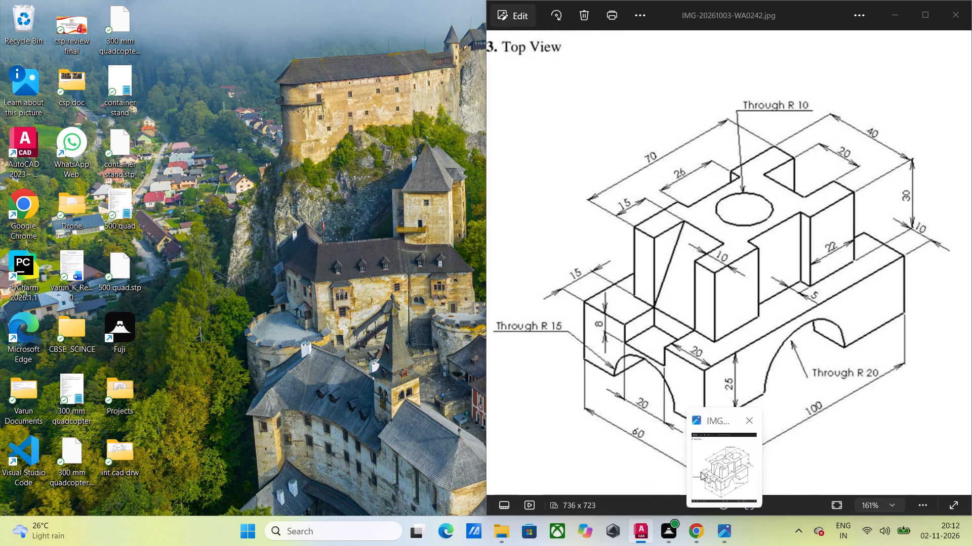
{"action": "type", "text": "10"}
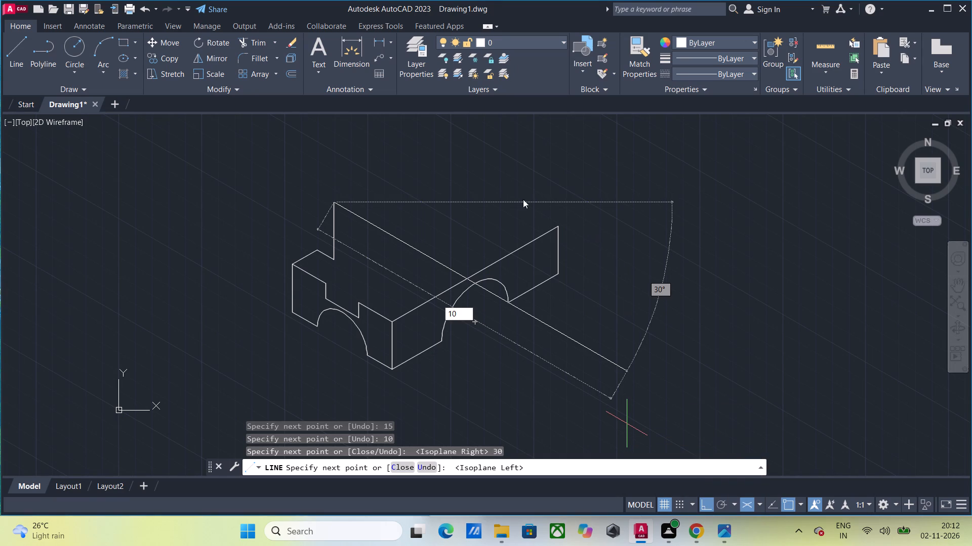
{"action": "key", "text": "Return"}
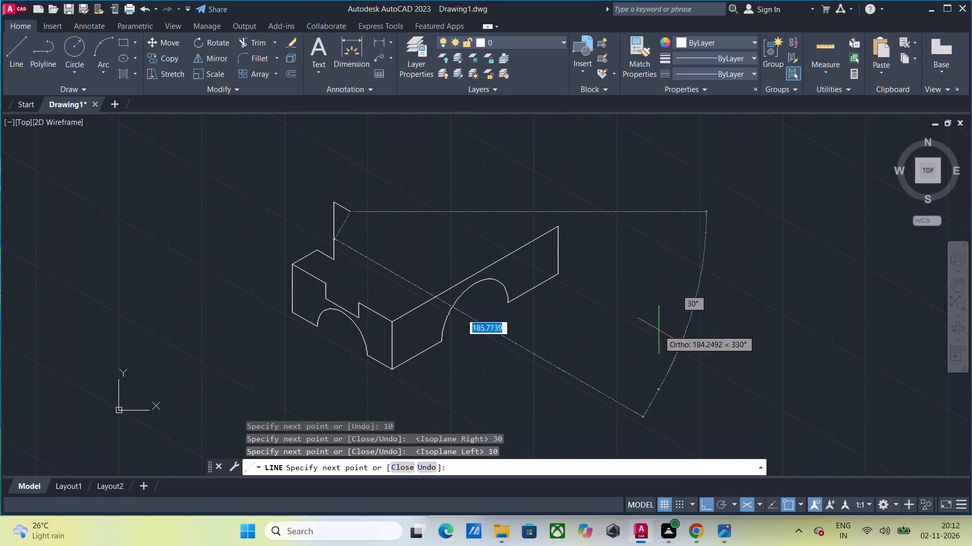
{"action": "key", "text": "F5"}
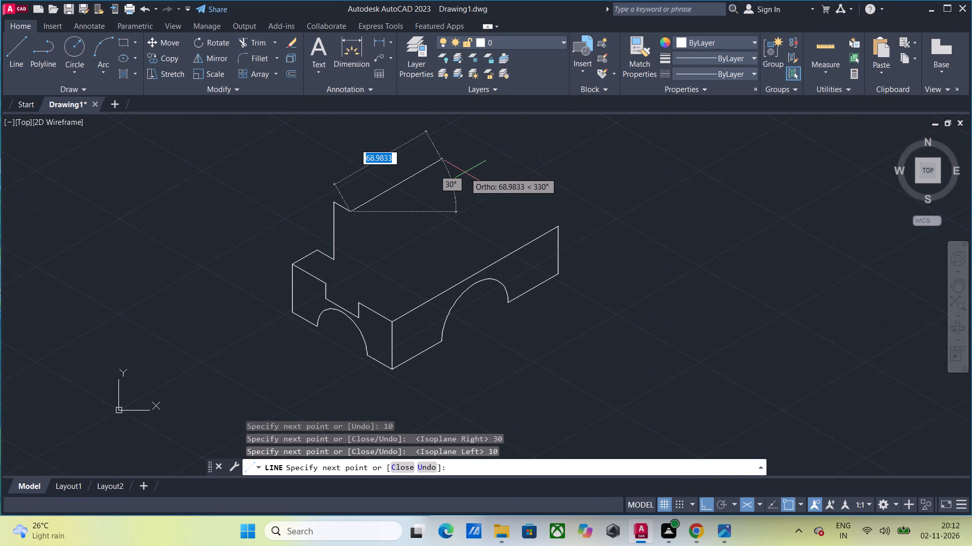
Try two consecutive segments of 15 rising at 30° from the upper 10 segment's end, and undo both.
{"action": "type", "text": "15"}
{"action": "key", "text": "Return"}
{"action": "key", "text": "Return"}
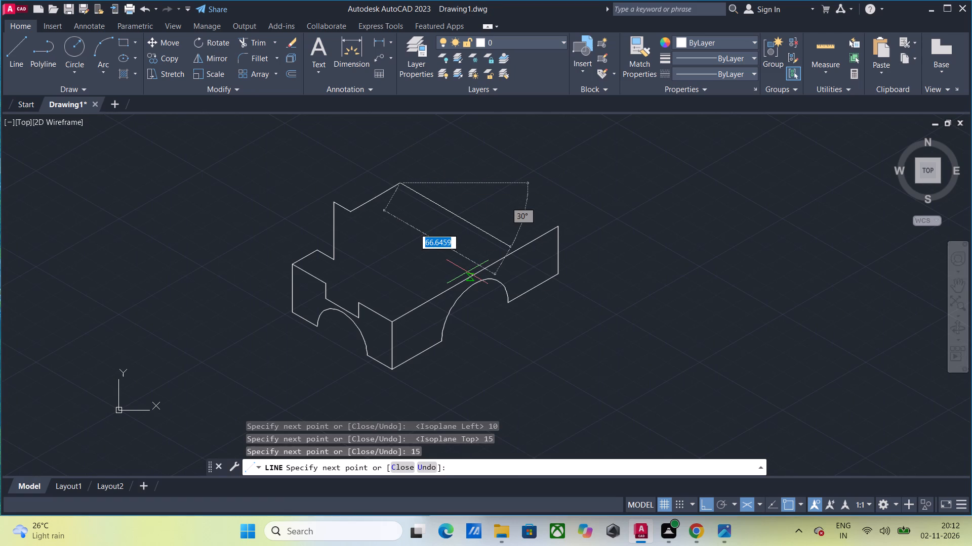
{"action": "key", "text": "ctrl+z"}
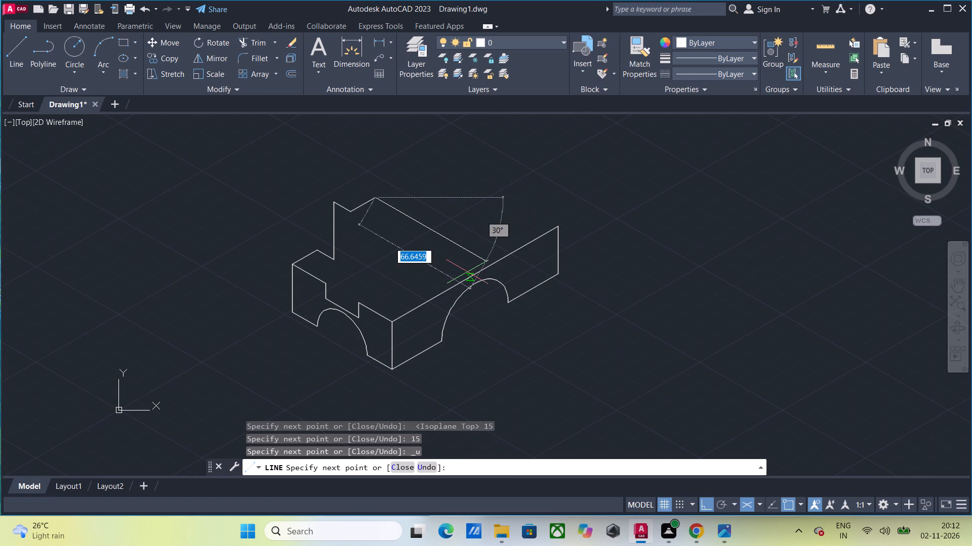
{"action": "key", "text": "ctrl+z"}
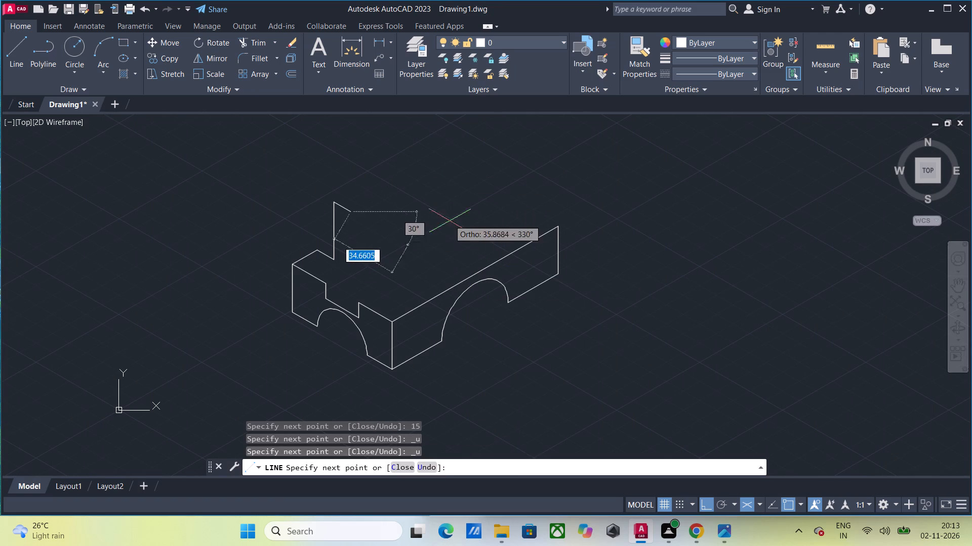
Continue the upper block's top outline with 15 rising at 30°, 20 descending at 30°, and 15 back parallel to the first.
{"action": "type", "text": "15"}
{"action": "key", "text": "Return"}
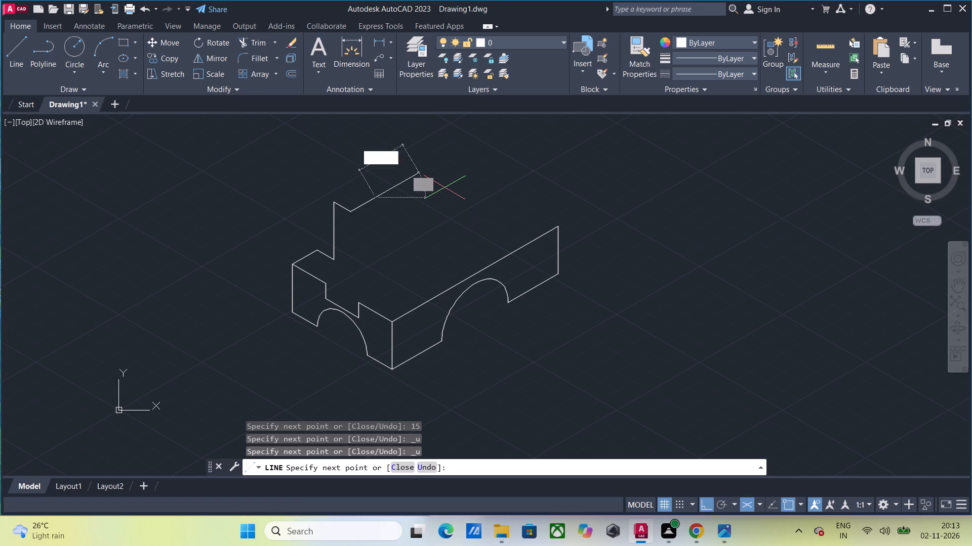
{"action": "type", "text": "20"}
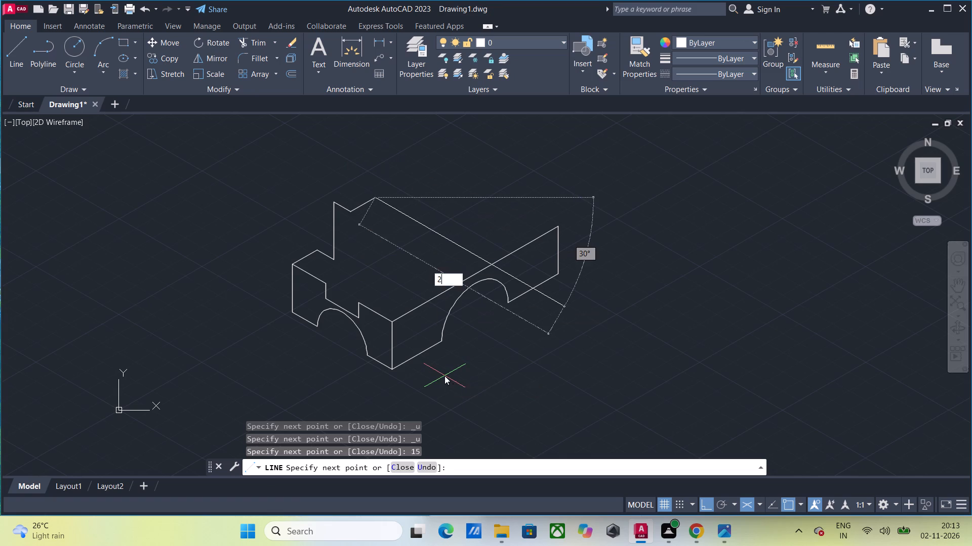
{"action": "key", "text": "Return"}
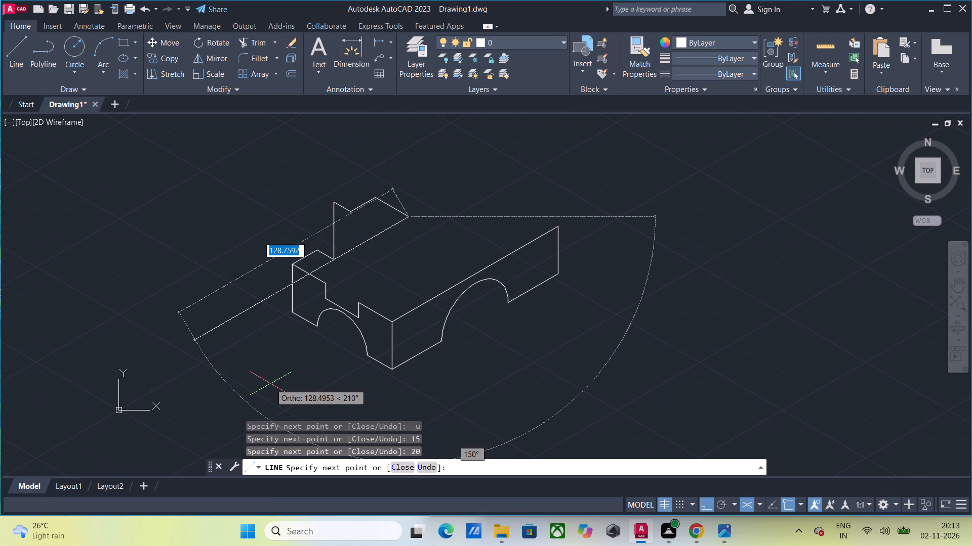
{"action": "type", "text": "15"}
{"action": "key", "text": "Return"}
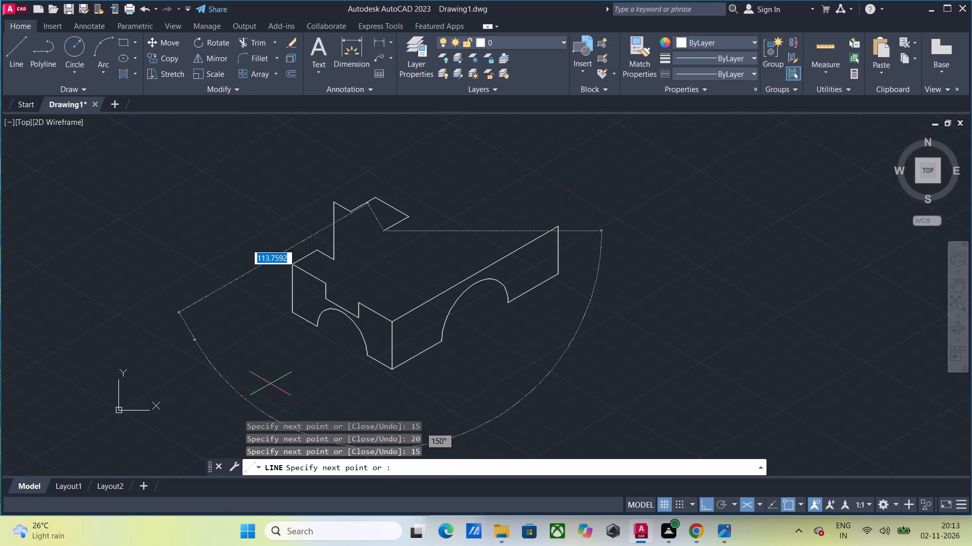
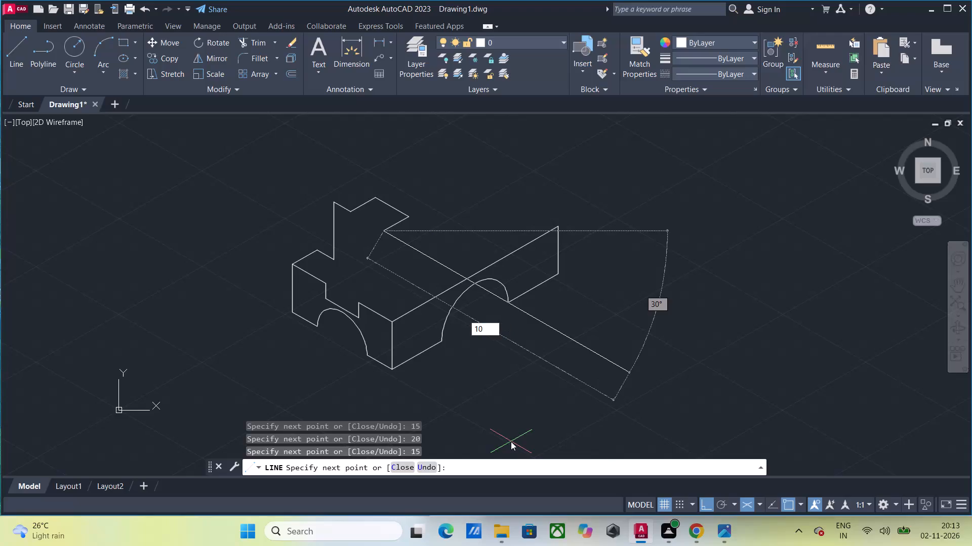
Finish the top outline with a 10 segment descending at 30°, and draw a closed 22 by 30 high right-isoplane face from its end.
{"action": "key", "text": "Return"}
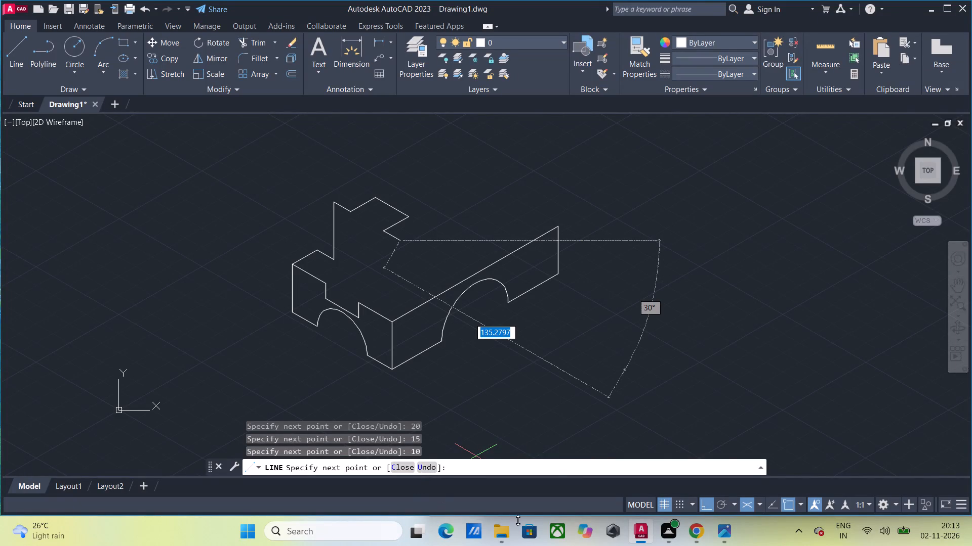
{"action": "key", "text": "F5"}
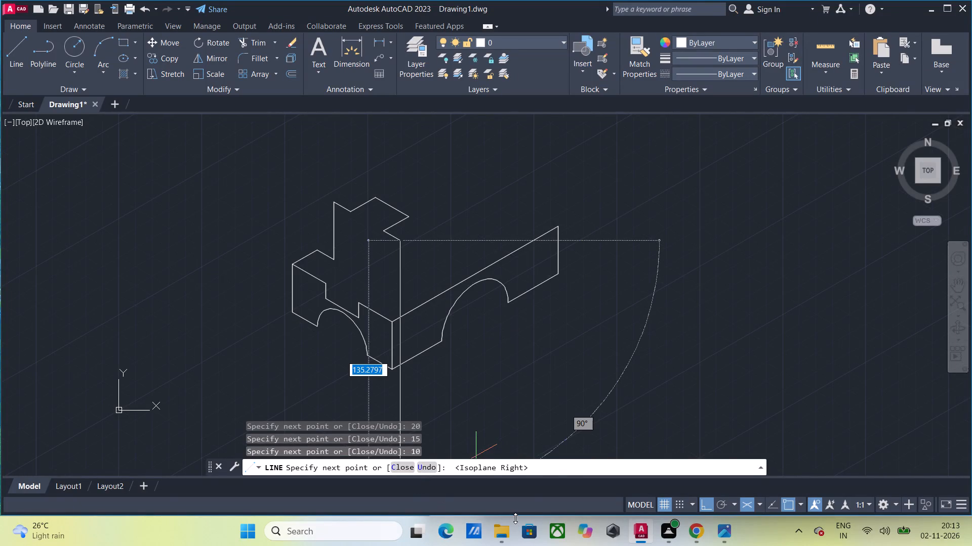
{"action": "type", "text": "30"}
{"action": "key", "text": "Return"}
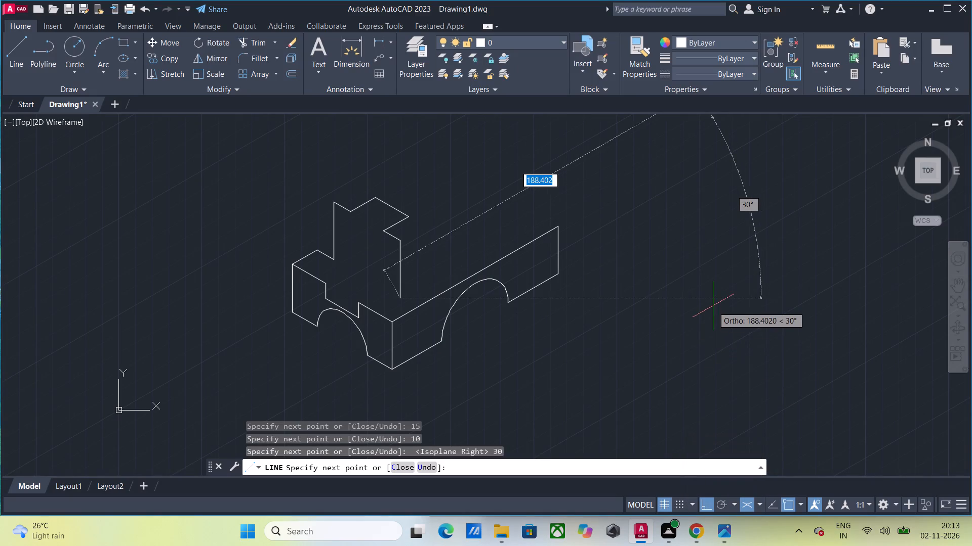
{"action": "type", "text": "22"}
{"action": "key", "text": "Return"}
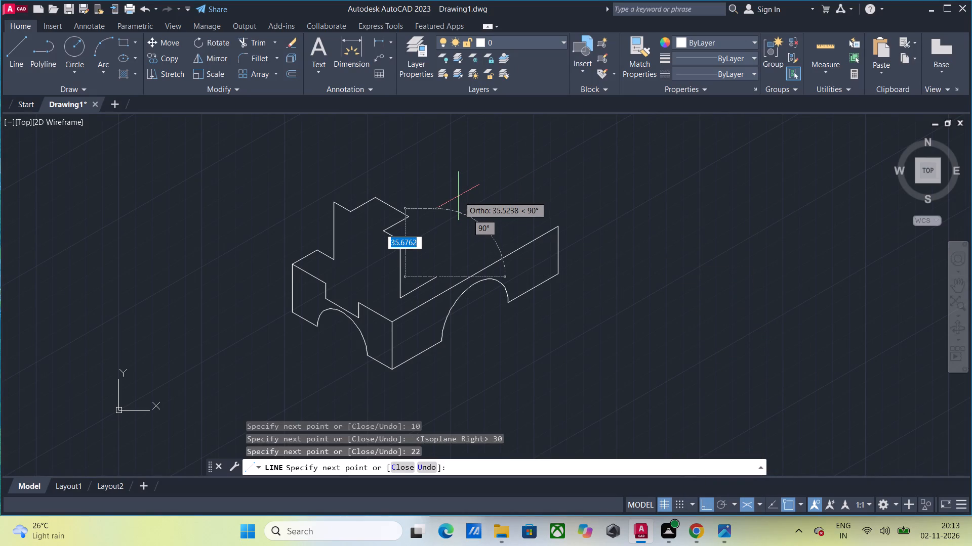
{"action": "type", "text": "30"}
{"action": "key", "text": "Return"}
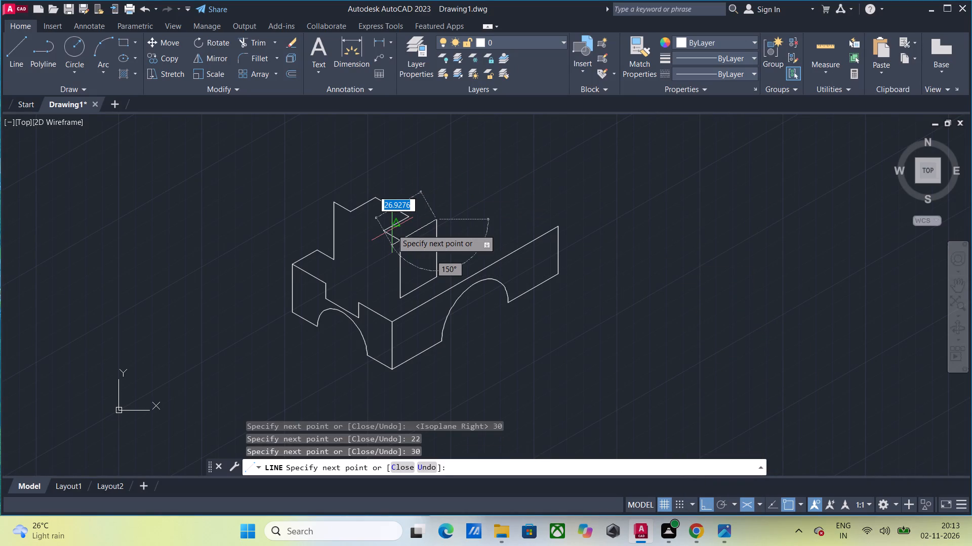
{"action": "left_click", "coordinate": [400, 240]}
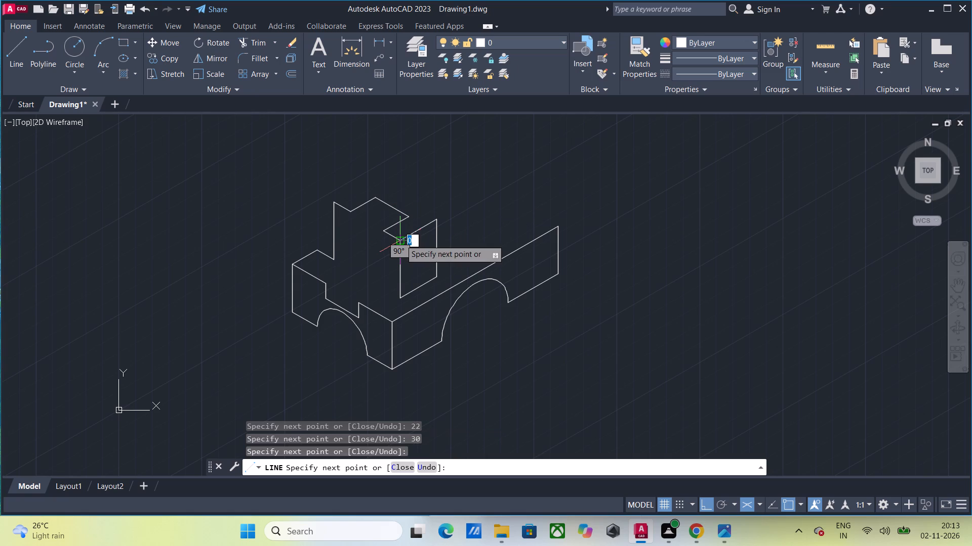
{"action": "key", "text": "Escape"}
From that face's upper far corner, draw the recessed top edge: 5 back at 150°, 26 rising at 30°, 5 descending, and 22 rising at 30°.
{"action": "key", "text": "Return"}
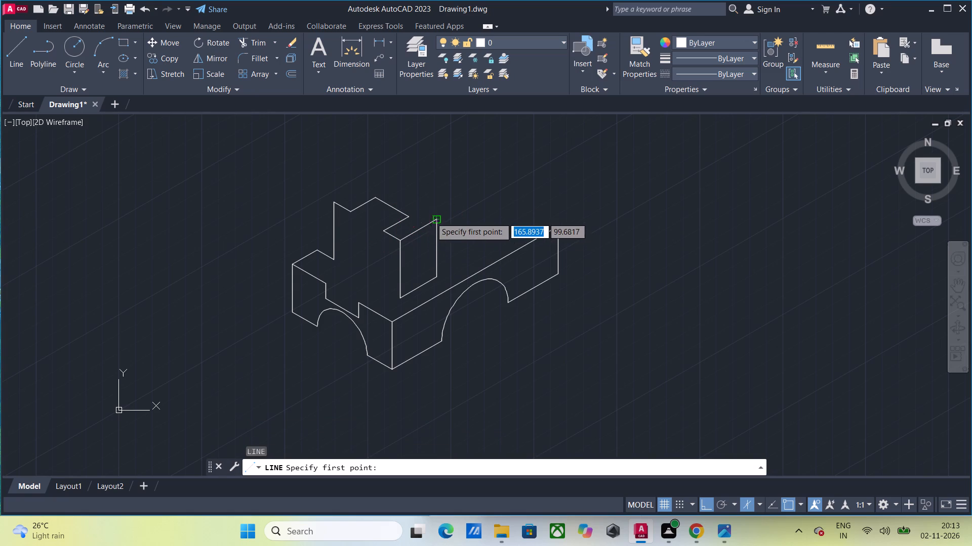
{"action": "left_click", "coordinate": [437, 222]}
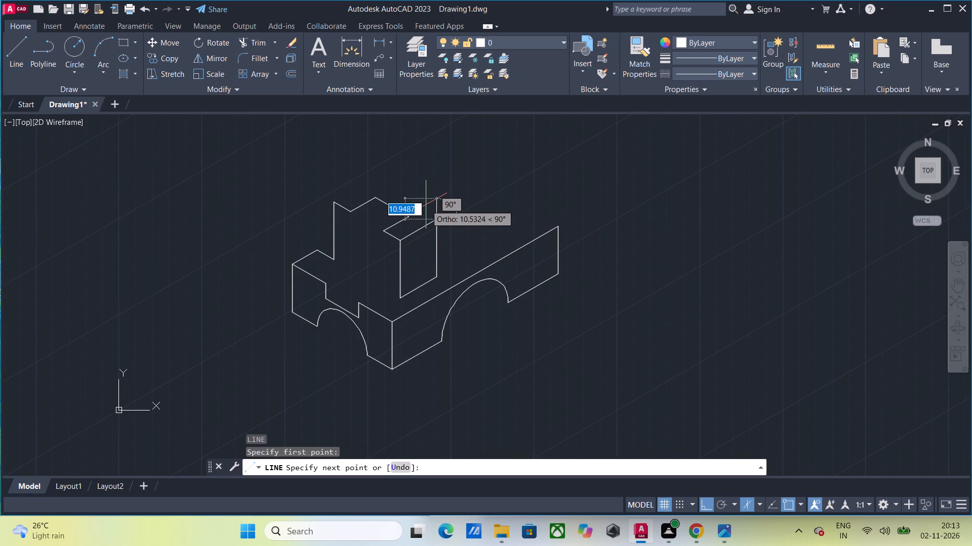
{"action": "key", "text": "F5"}
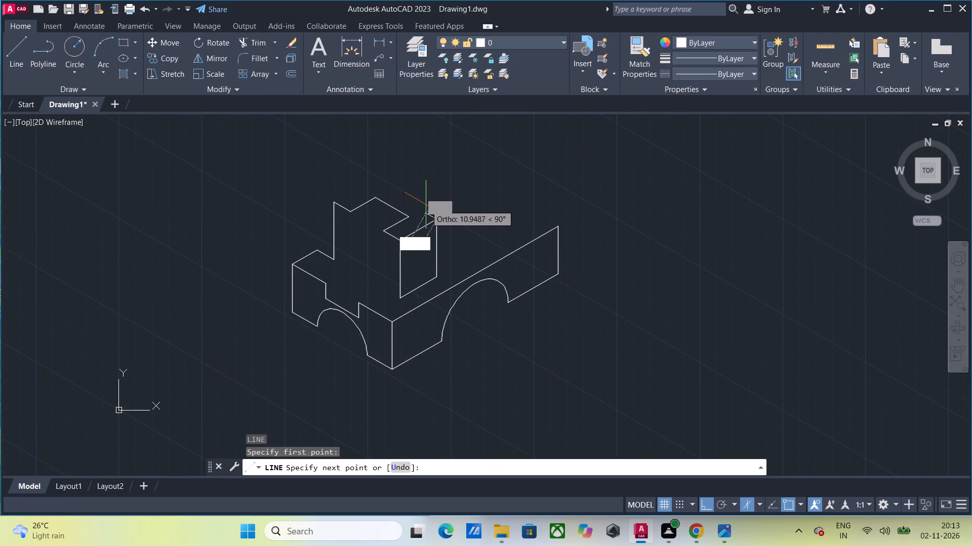
{"action": "key", "text": "5"}
{"action": "key", "text": "Return"}
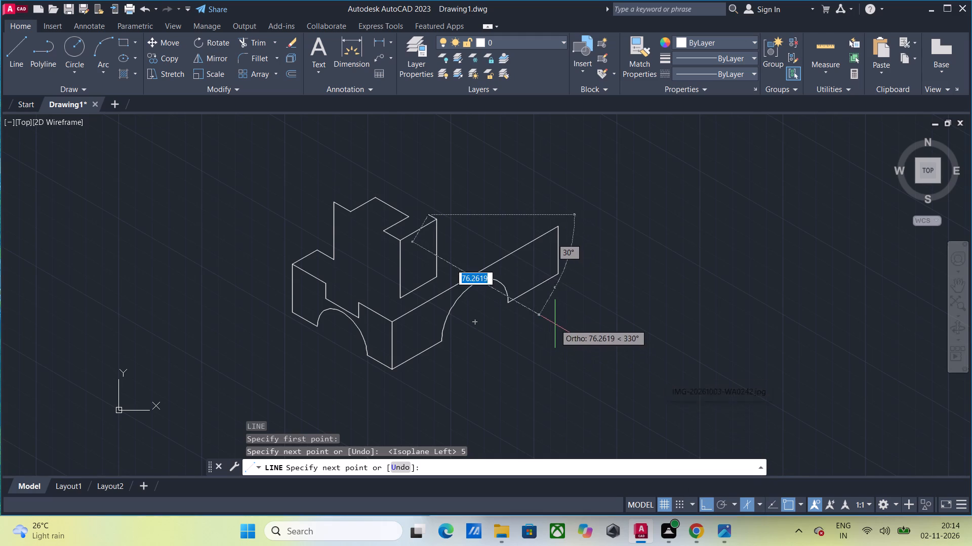
{"action": "key", "text": "F5"}
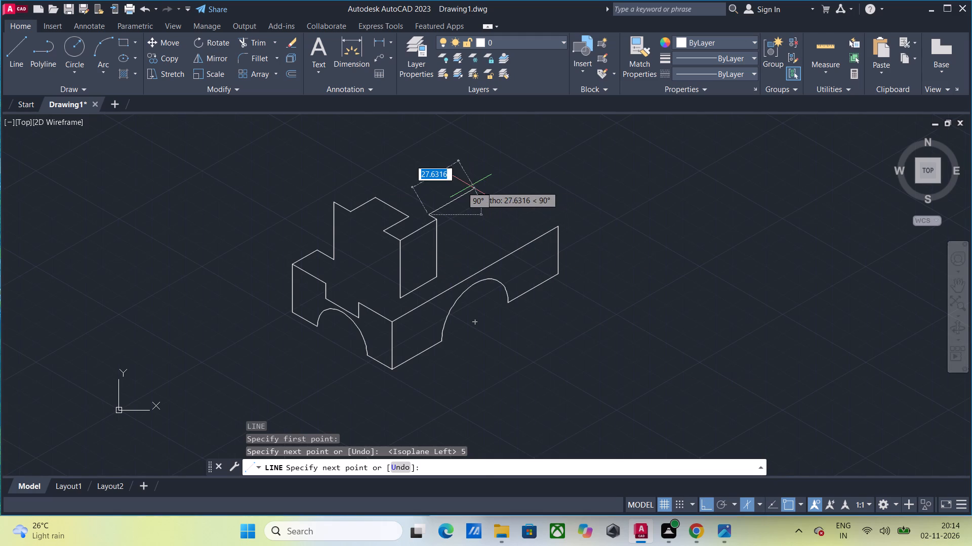
{"action": "type", "text": "26"}
{"action": "key", "text": "Return"}
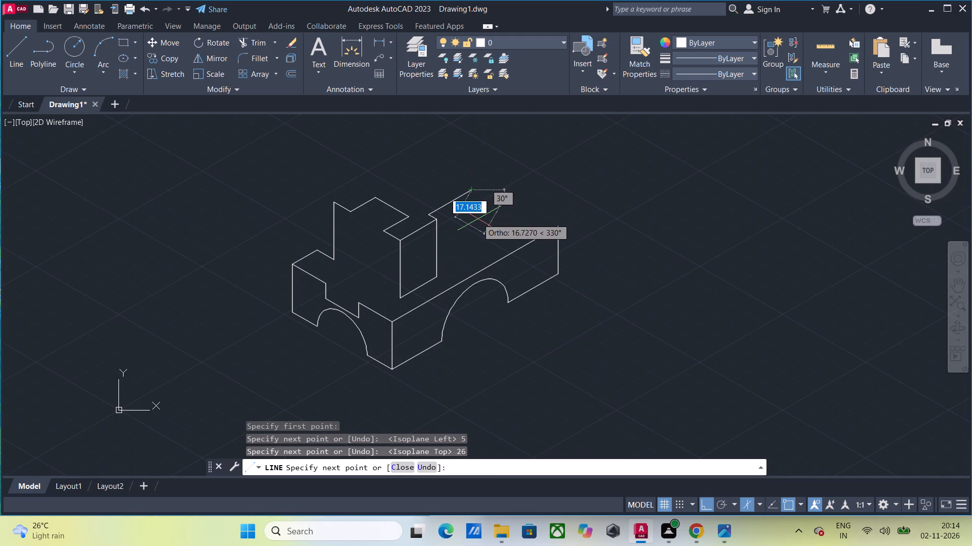
{"action": "key", "text": "5"}
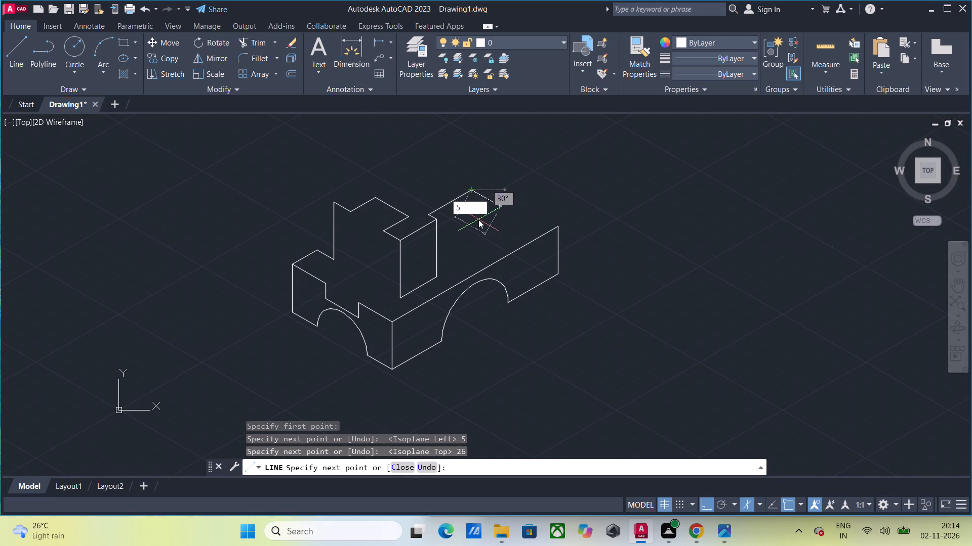
{"action": "key", "text": "Return"}
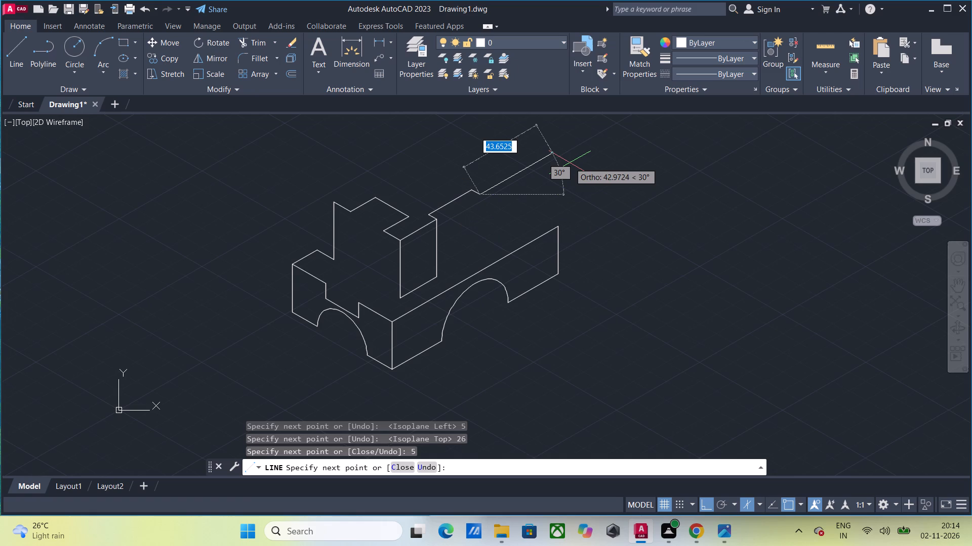
{"action": "type", "text": "22"}
{"action": "key", "text": "Return"}
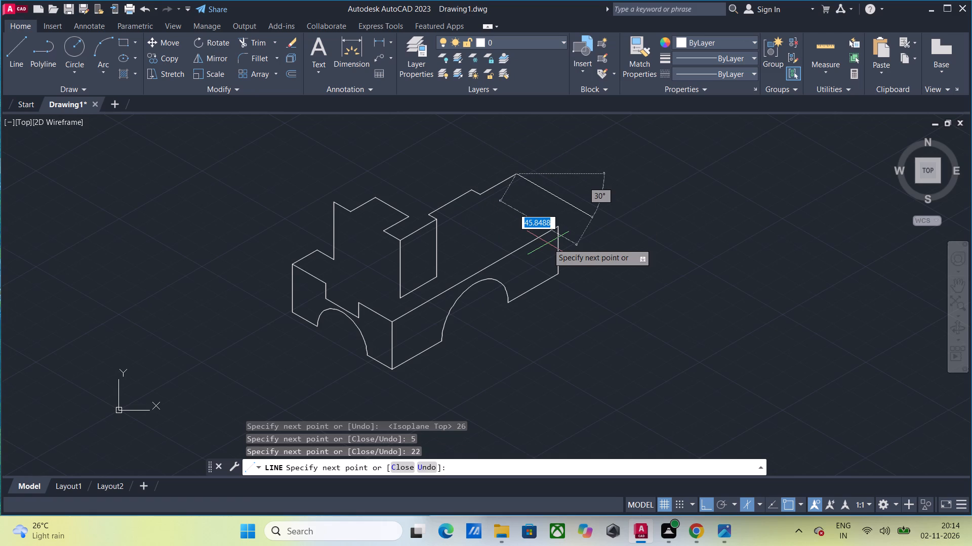
Close the second right-isoplane face with 30 down, 22 back parallel to its top, and a vertical edge up to the 5 segment's end.
{"action": "key", "text": "F5"}
{"action": "type", "text": "30"}
{"action": "key", "text": "Return"}
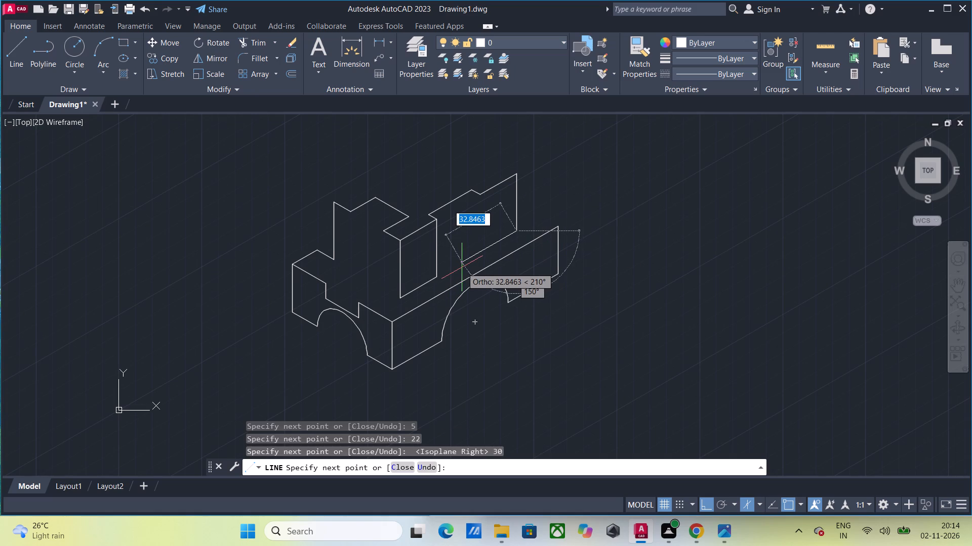
{"action": "type", "text": "22"}
{"action": "key", "text": "Return"}
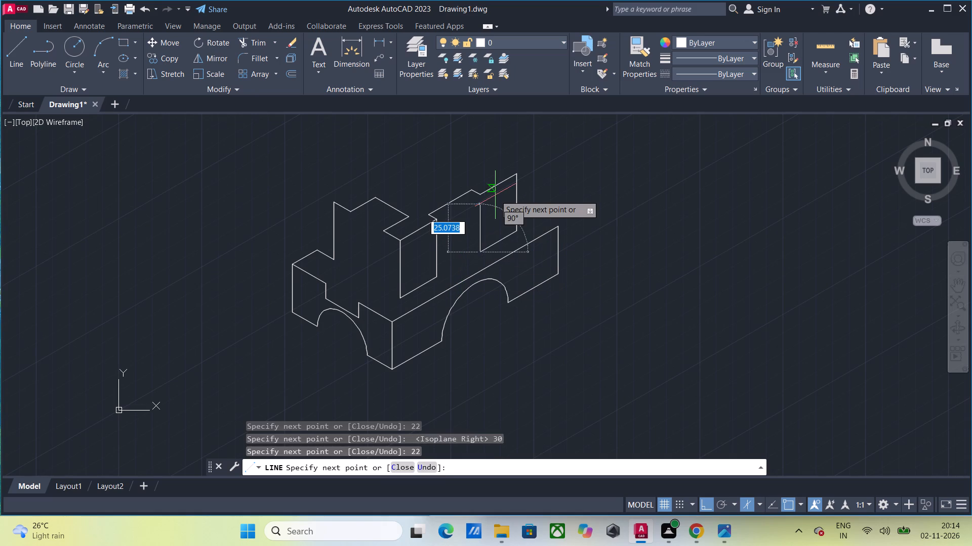
{"action": "left_click", "coordinate": [478, 193]}
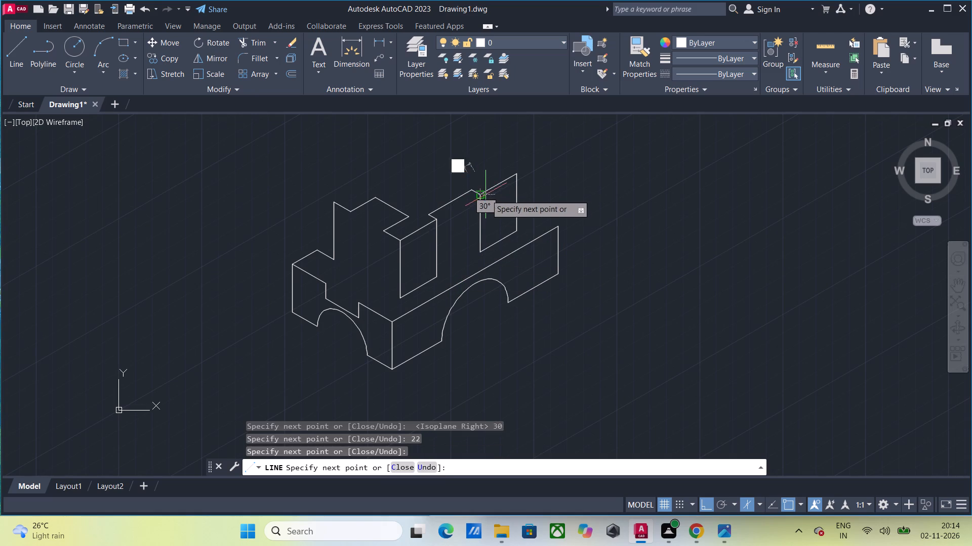
{"action": "key", "text": "Escape"}
Draw a 30 vertical edge down from the recess's far inner corner and join its foot to the second face's lower near corner.
{"action": "key", "text": "Return"}
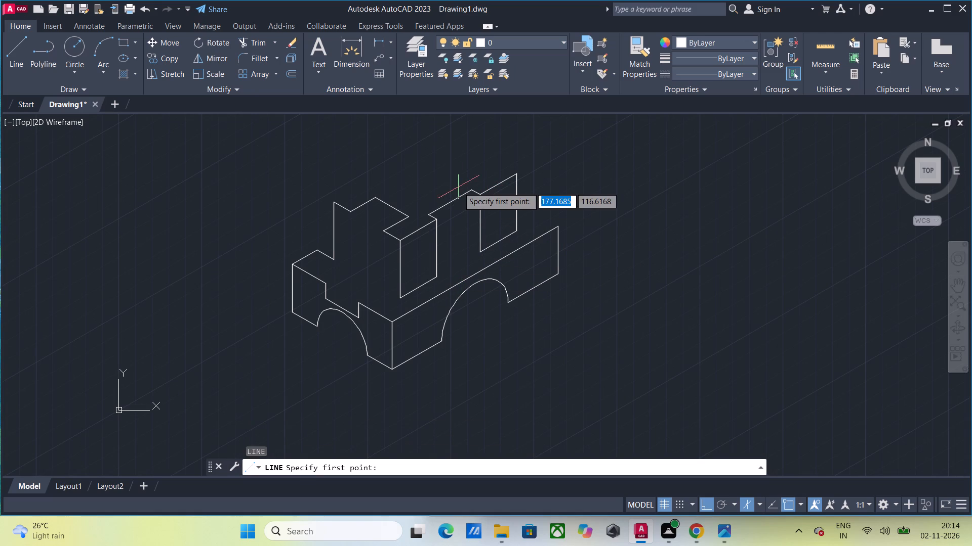
{"action": "left_click", "coordinate": [471, 191]}
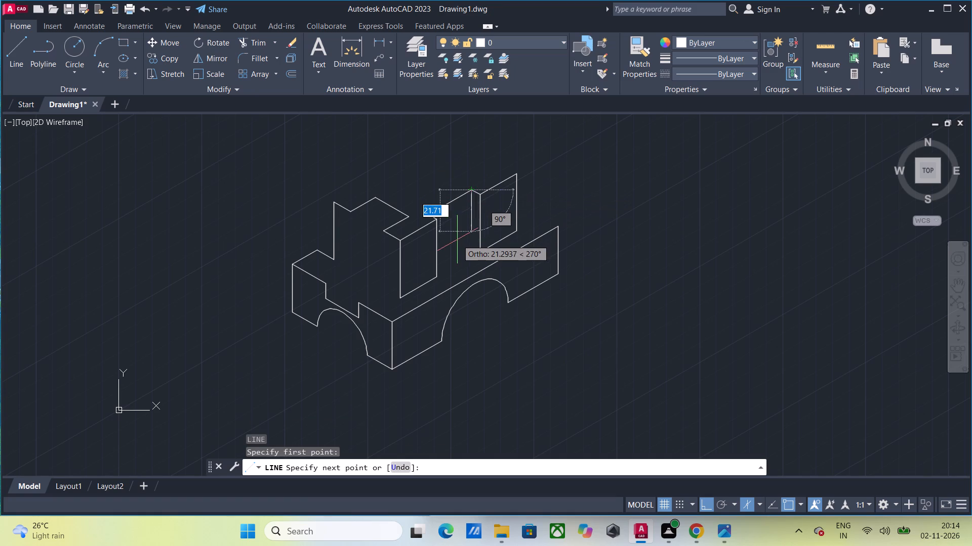
{"action": "type", "text": "30"}
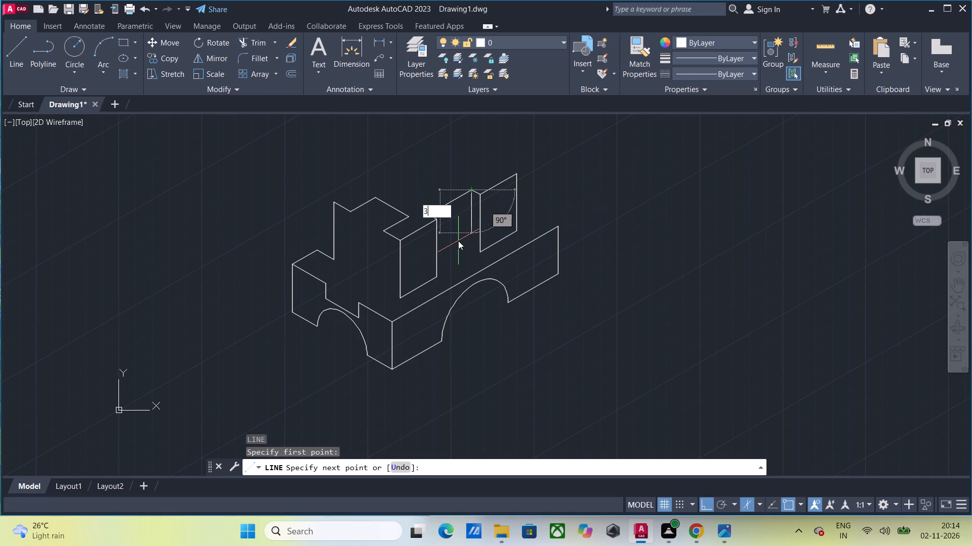
{"action": "key", "text": "Return"}
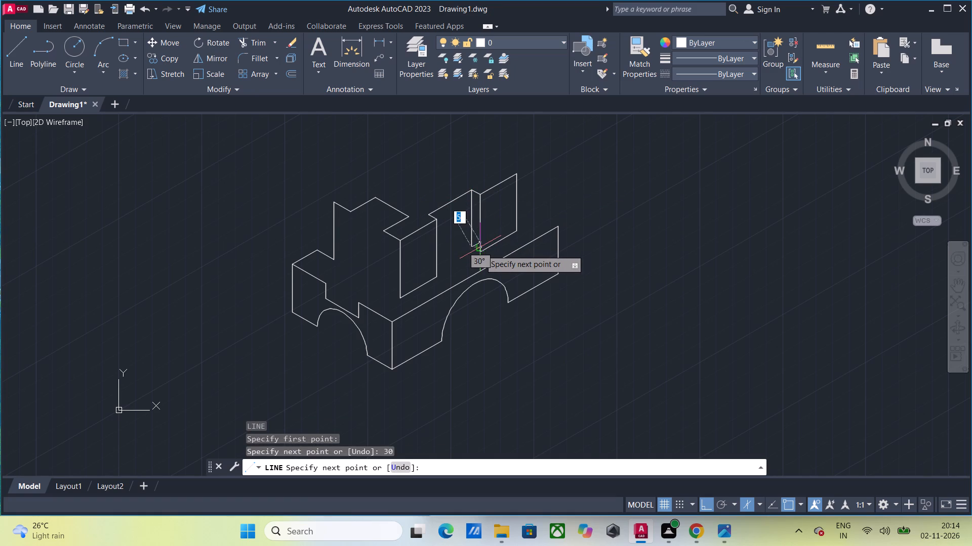
{"action": "scroll", "coordinate": [480, 250], "scroll_direction": "up", "scroll_amount": 3}
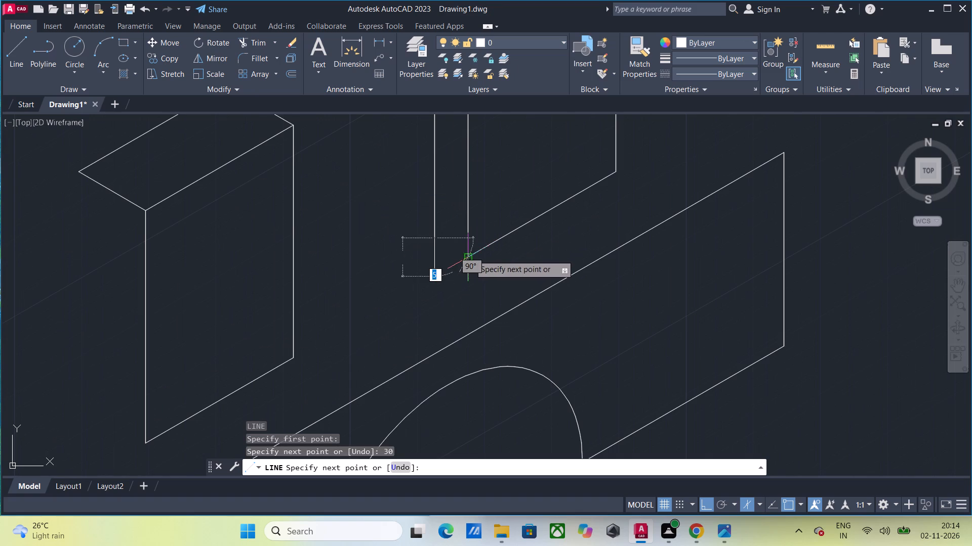
{"action": "left_click", "coordinate": [470, 255]}
{"action": "key", "text": "Escape"}
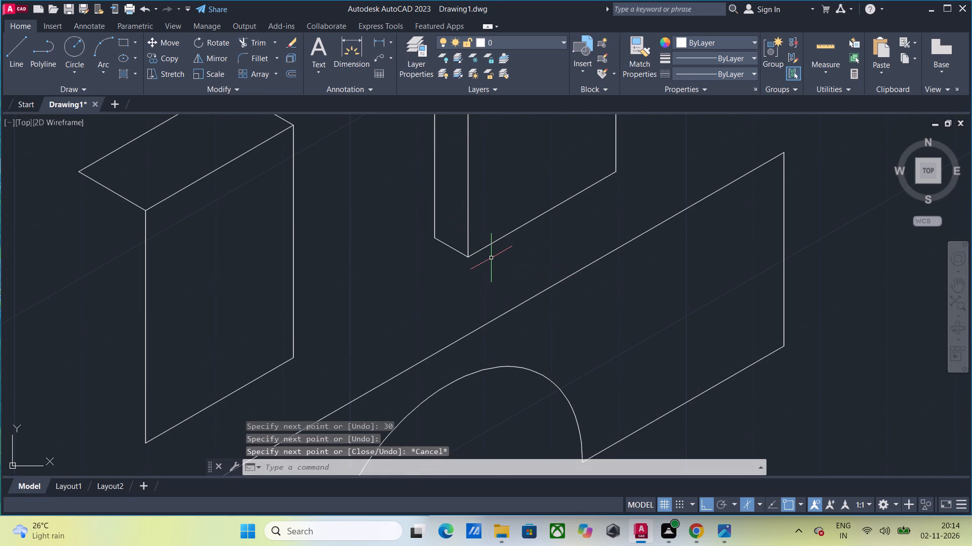
Draw the recess's bottom edge at 210° past the first face's vertical edge and trim off the part crossing that face.
{"action": "scroll", "coordinate": [491, 258], "scroll_direction": "down", "scroll_amount": 2}
{"action": "key", "text": "Return"}
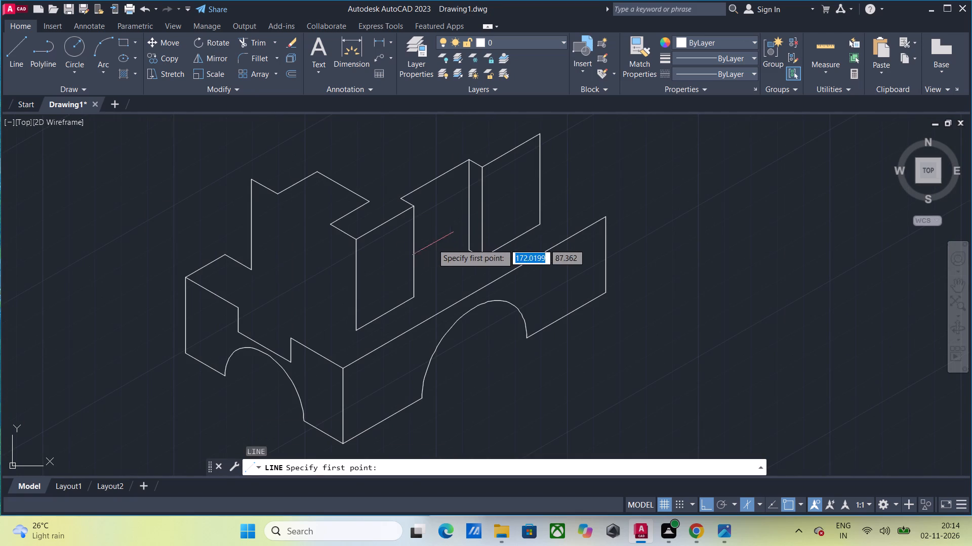
{"action": "left_click", "coordinate": [472, 250]}
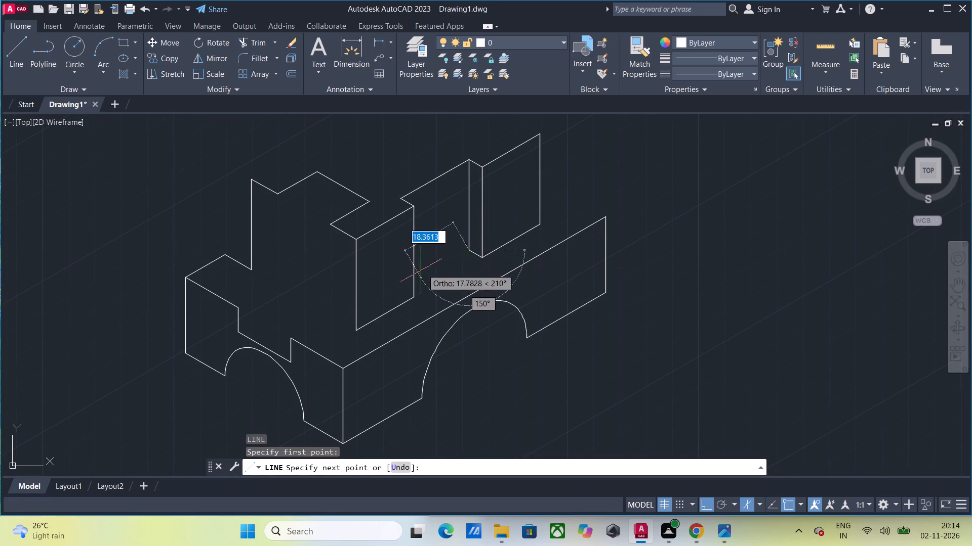
{"action": "left_click", "coordinate": [389, 287]}
{"action": "key", "text": "Escape"}
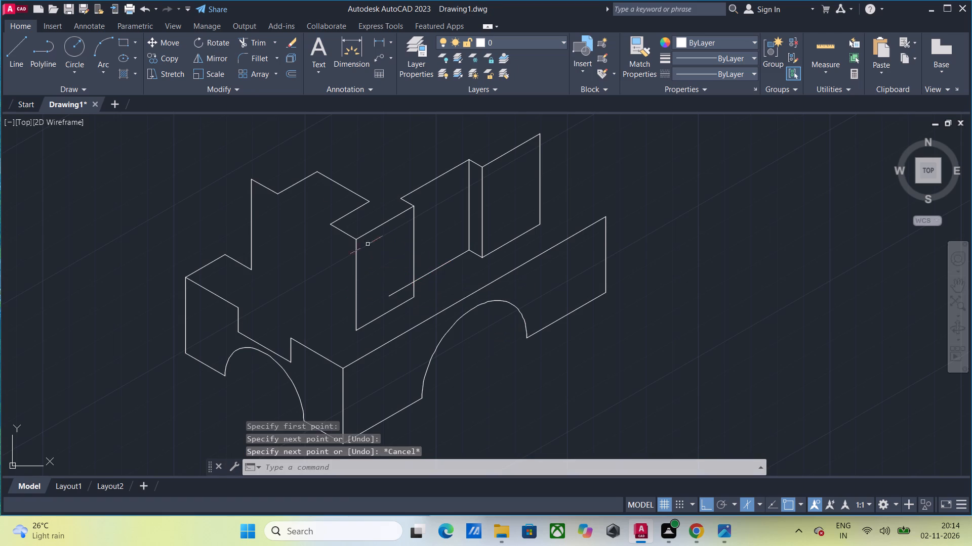
{"action": "left_click", "coordinate": [264, 41]}
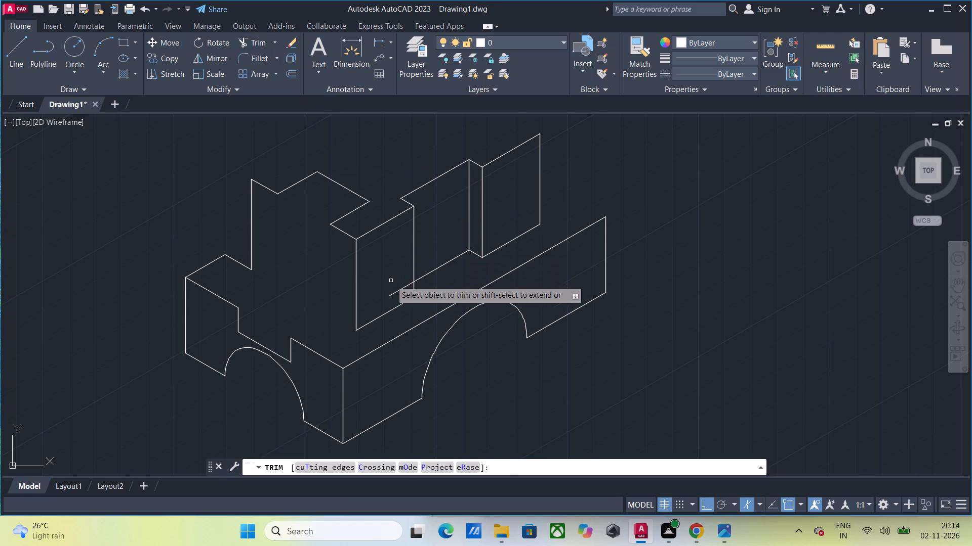
{"action": "left_click", "coordinate": [398, 291]}
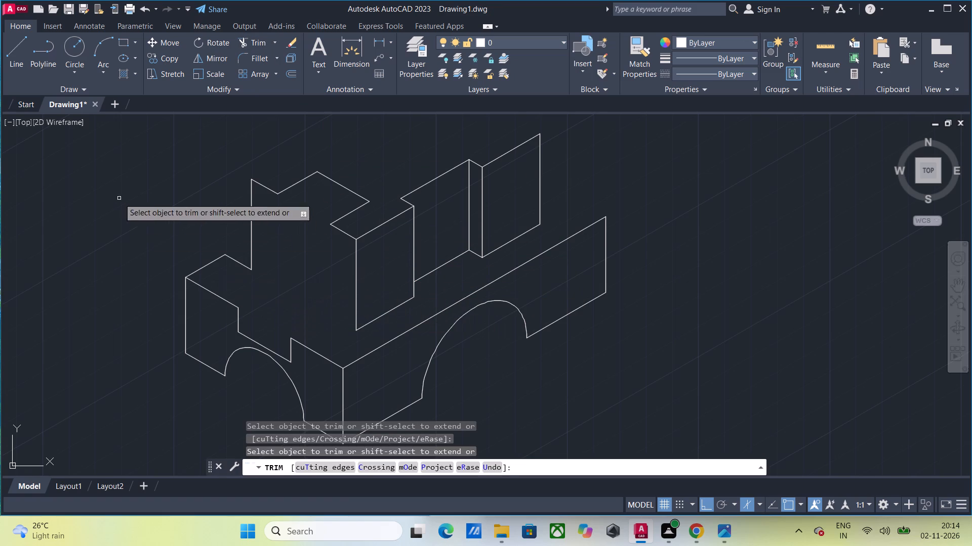
Outline the short face's notch floor from its upper corner: 15 rising at 30°, 20 descending at 30°, and back to the notch's opposite upper corner.
{"action": "left_click", "coordinate": [9, 56]}
{"action": "left_click", "coordinate": [236, 309]}
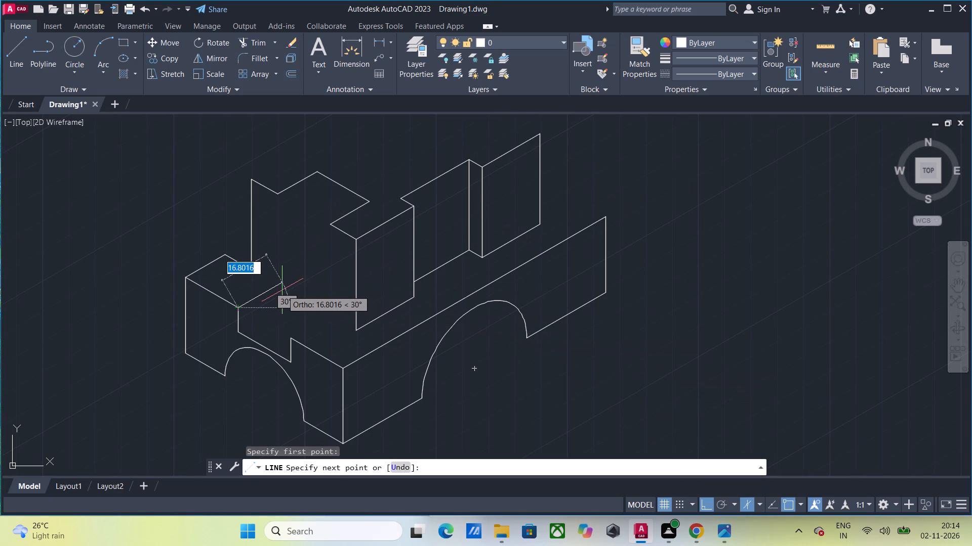
{"action": "type", "text": "15"}
{"action": "key", "text": "Return"}
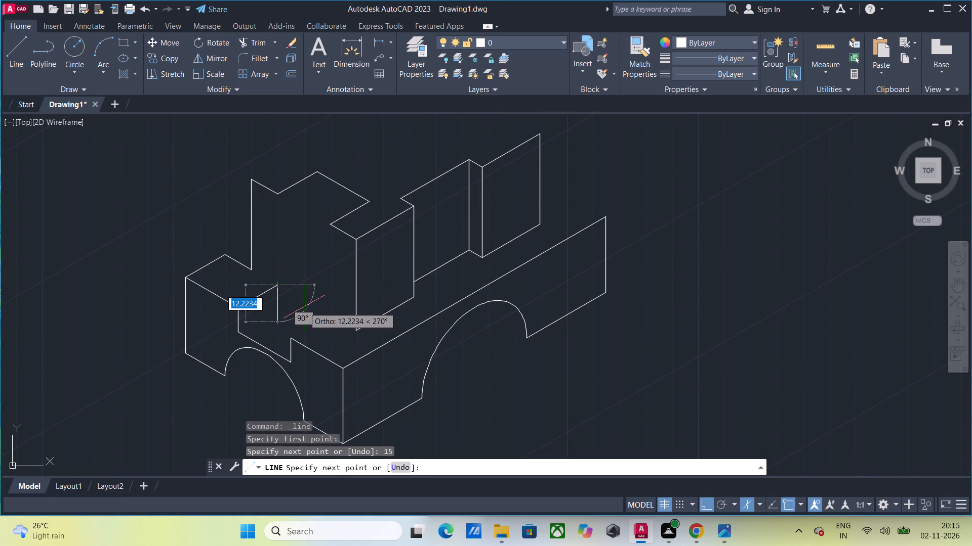
{"action": "key", "text": "F5"}
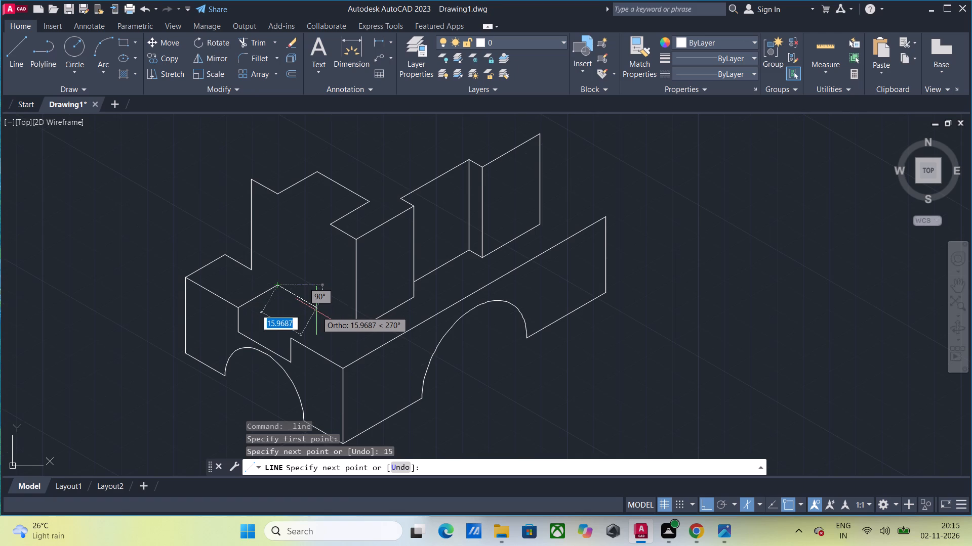
{"action": "type", "text": "20"}
{"action": "key", "text": "Return"}
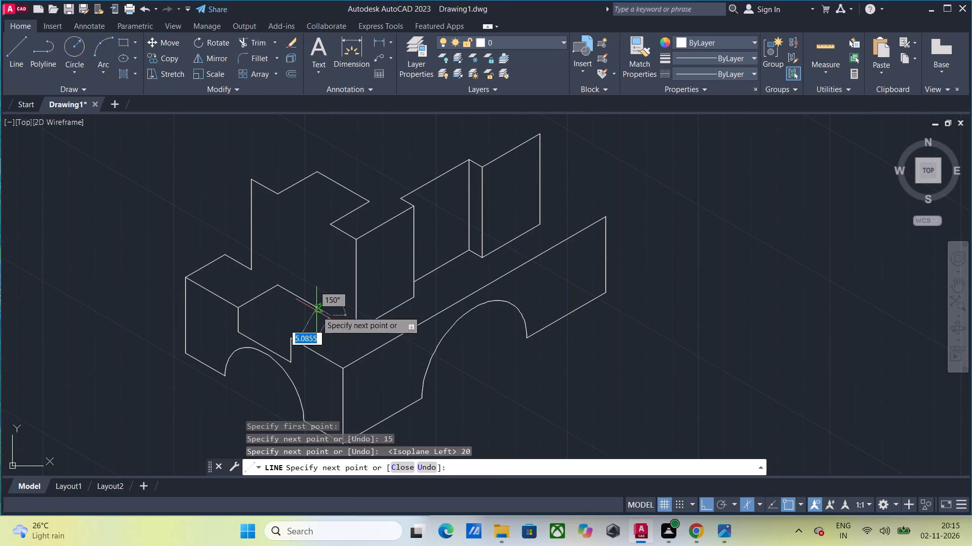
{"action": "key", "text": "F5"}
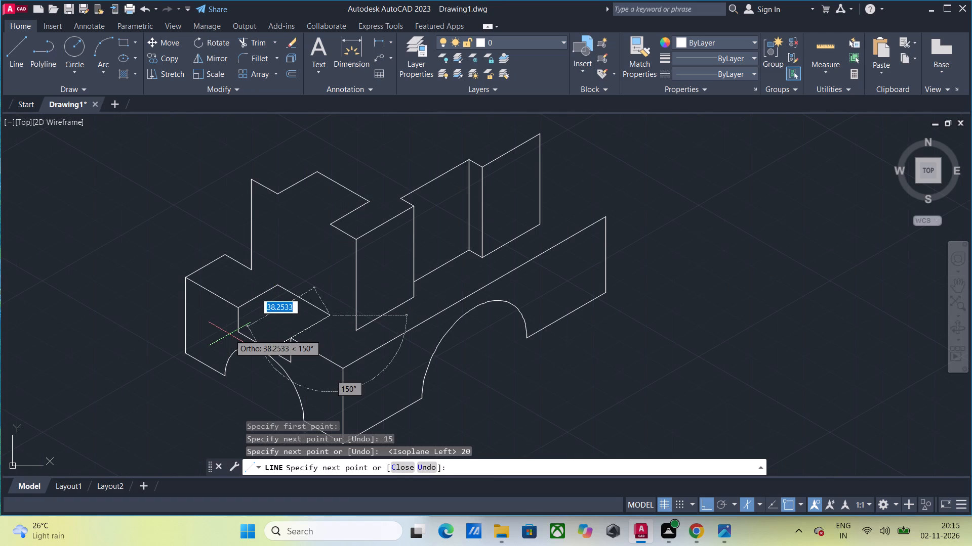
{"action": "left_click", "coordinate": [288, 338]}
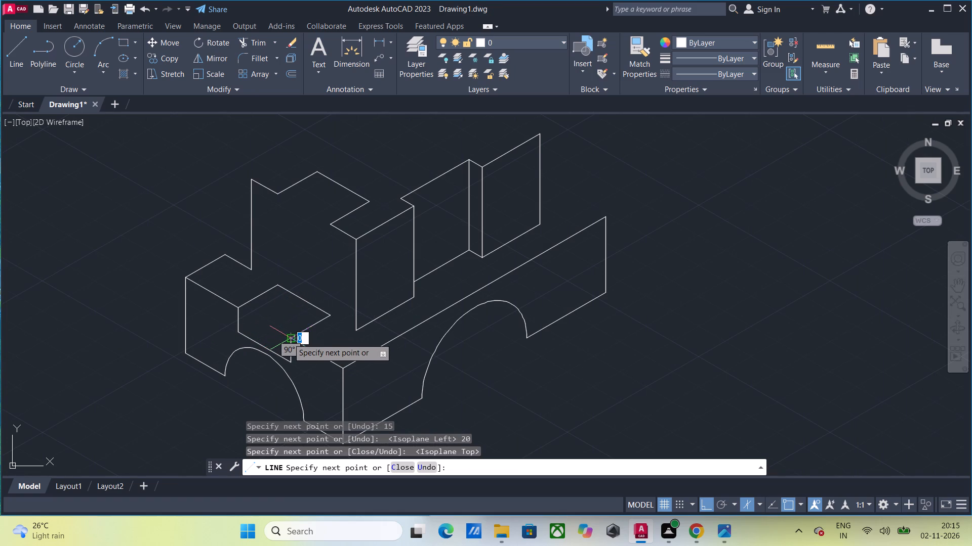
Draw the short-face notch's inner vertical edge 8 down from its inner corner and join its foot to the notch's near lower corner.
{"action": "key", "text": "Escape"}
{"action": "key", "text": "Return"}
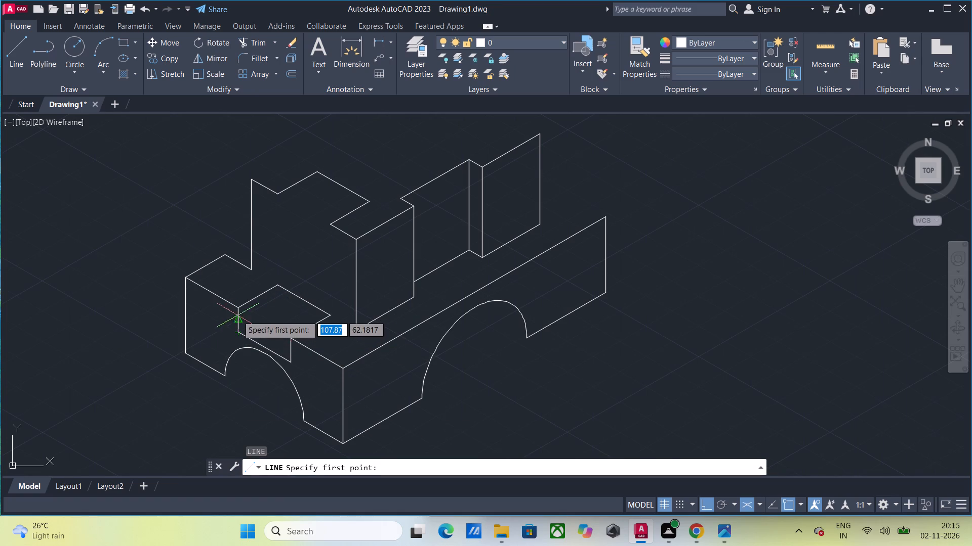
{"action": "left_click", "coordinate": [276, 287]}
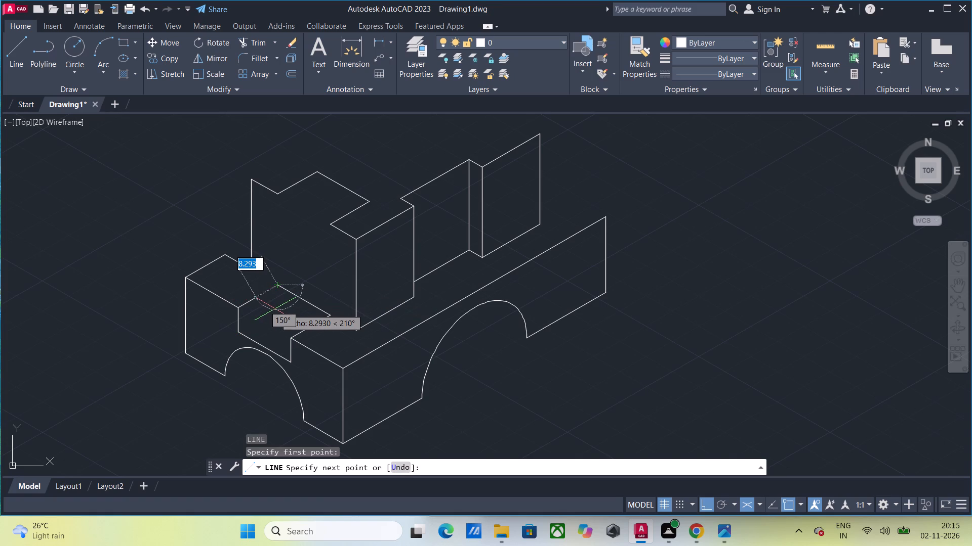
{"action": "key", "text": "F6"}
{"action": "key", "text": "F5"}
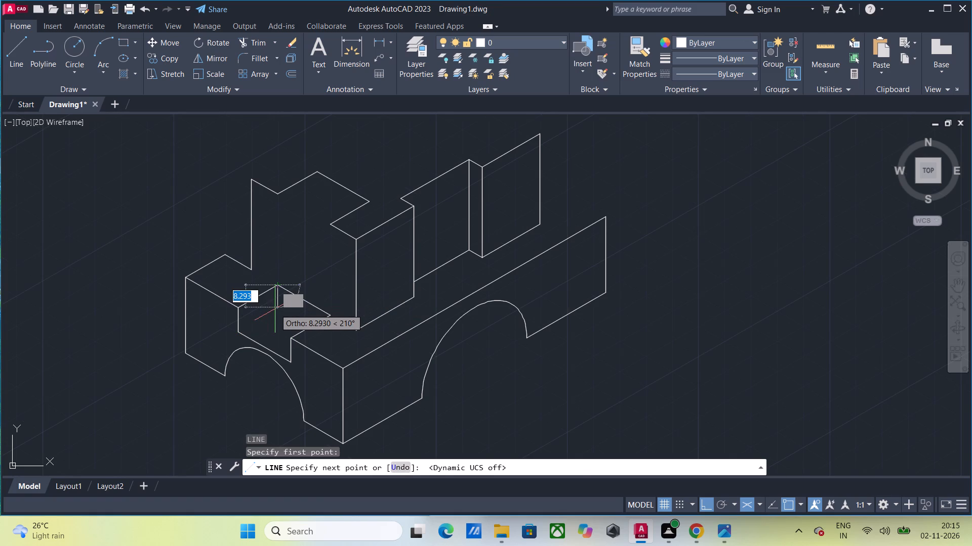
{"action": "key", "text": "8"}
{"action": "key", "text": "Return"}
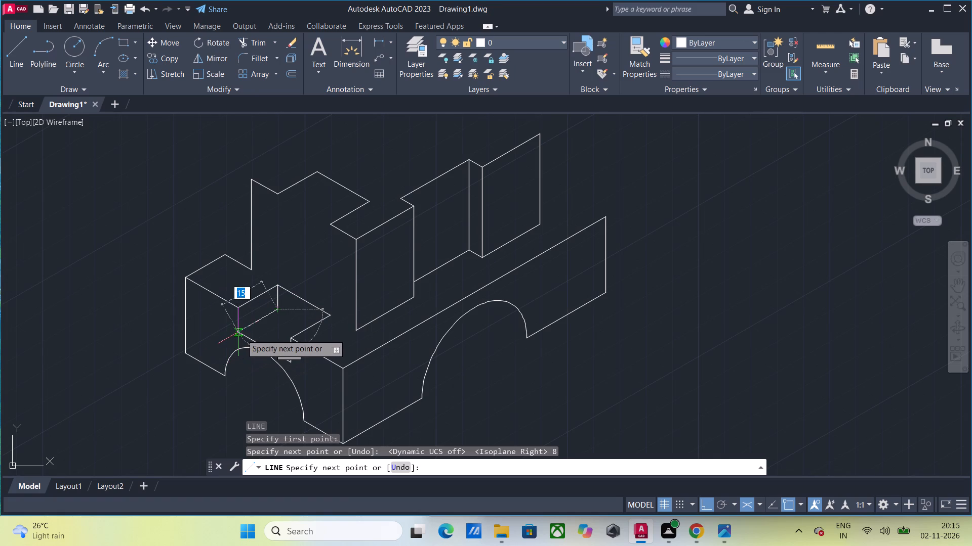
{"action": "left_click", "coordinate": [241, 334]}
{"action": "key", "text": "Escape"}
Draw the notch's inner bottom edge at 330° from the 8 edge's foot and trim off the part past the notch's opposite upper edge.
{"action": "key", "text": "Return"}
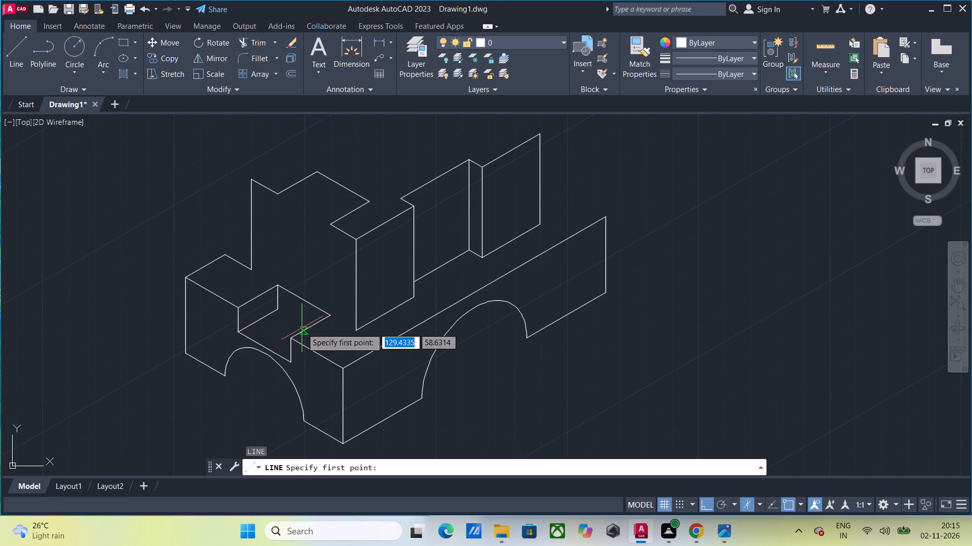
{"action": "left_click", "coordinate": [279, 308]}
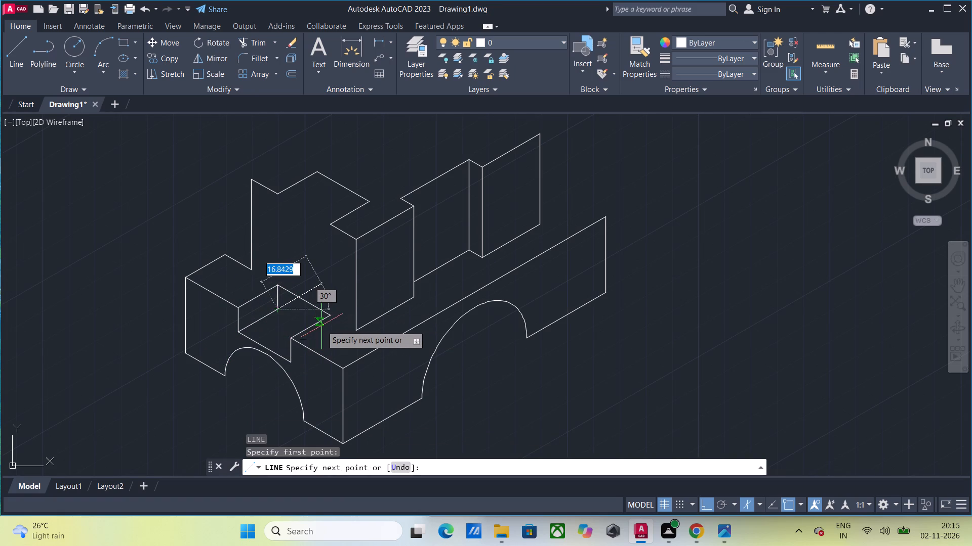
{"action": "key", "text": "F5"}
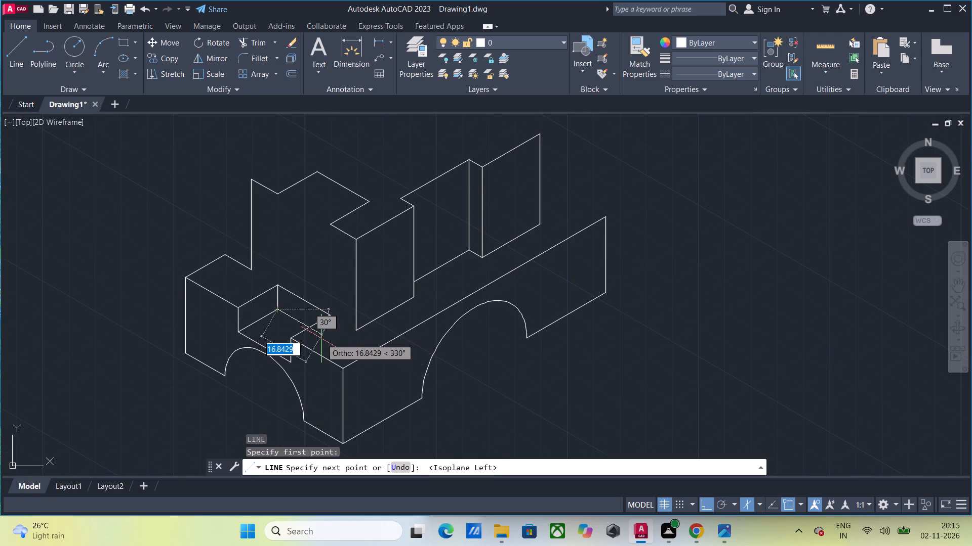
{"action": "left_click", "coordinate": [333, 339]}
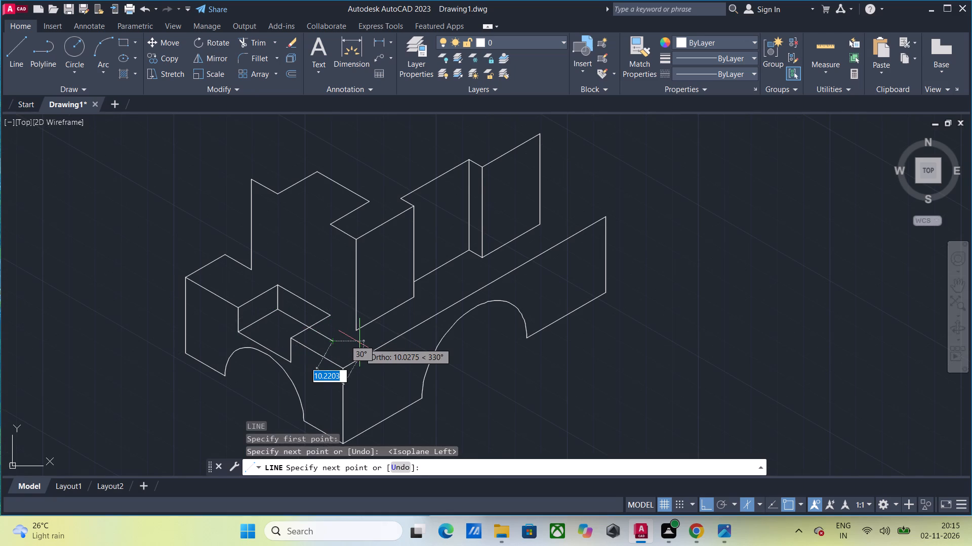
{"action": "key", "text": "Escape"}
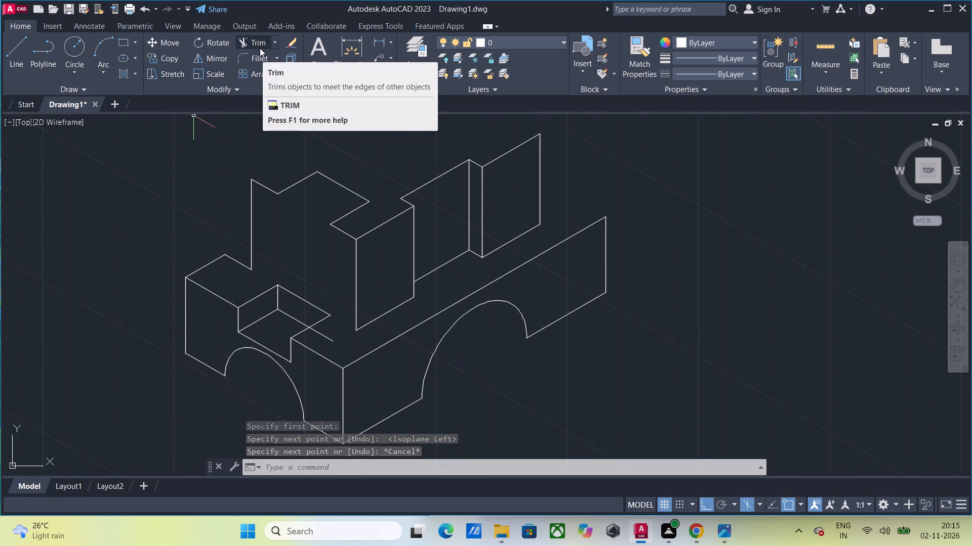
{"action": "left_click", "coordinate": [245, 44]}
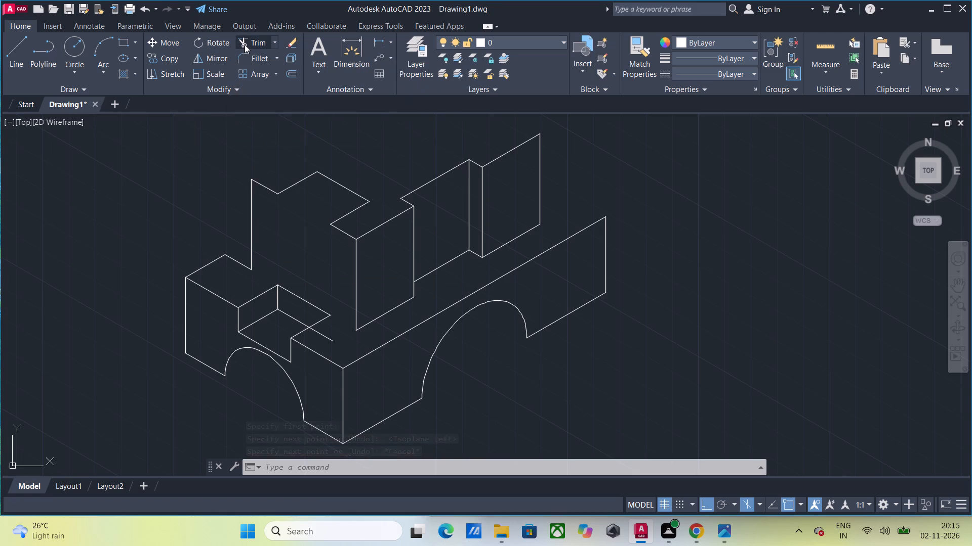
{"action": "left_click", "coordinate": [317, 333]}
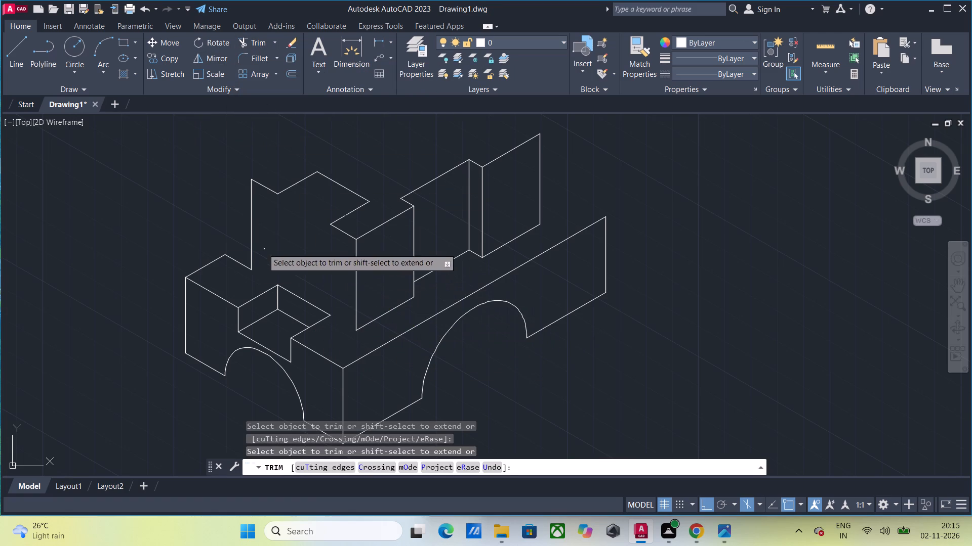
Draw two vertical edges connecting the upper block's short-side recess corners to the corresponding inner corners of the short-face notch.
{"action": "left_click", "coordinate": [16, 40]}
{"action": "left_click", "coordinate": [278, 195]}
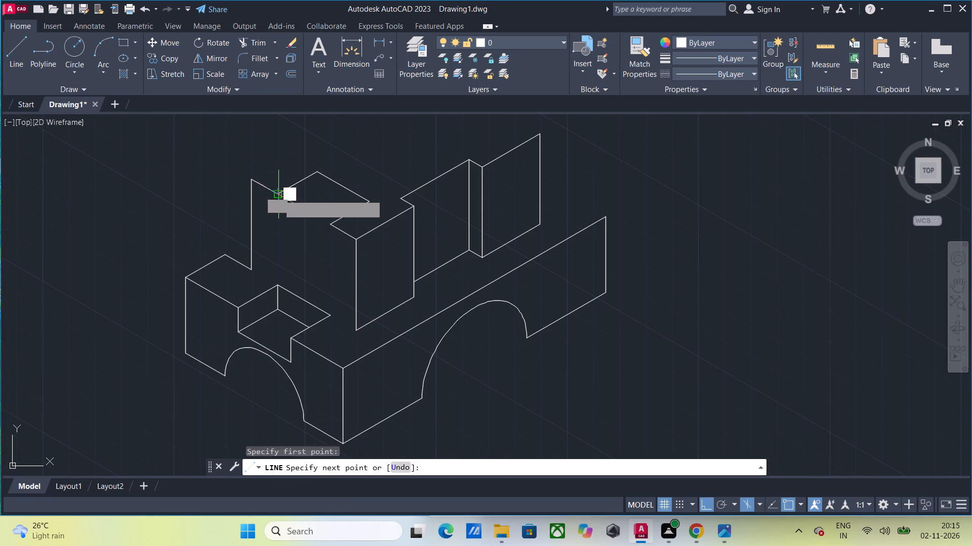
{"action": "left_click", "coordinate": [277, 284]}
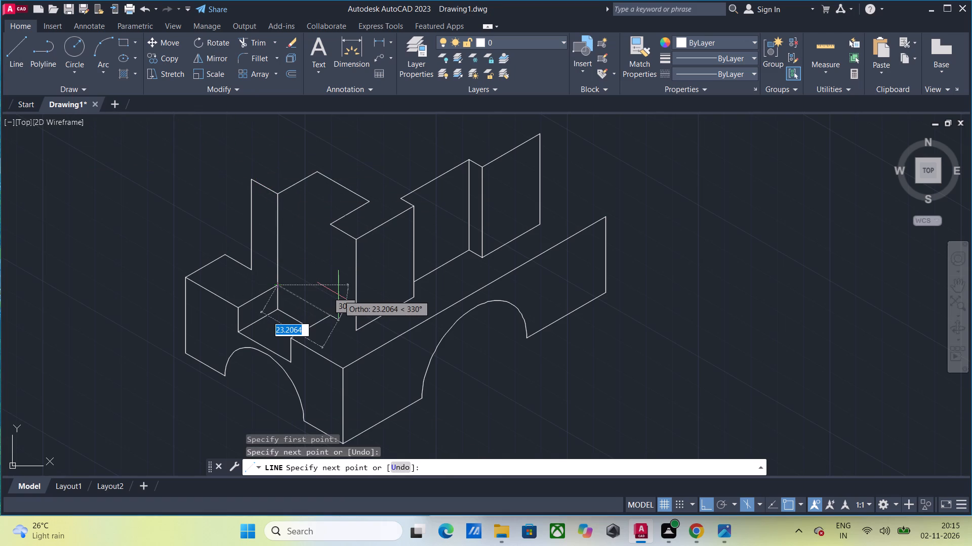
{"action": "key", "text": "Return"}
{"action": "key", "text": "Return"}
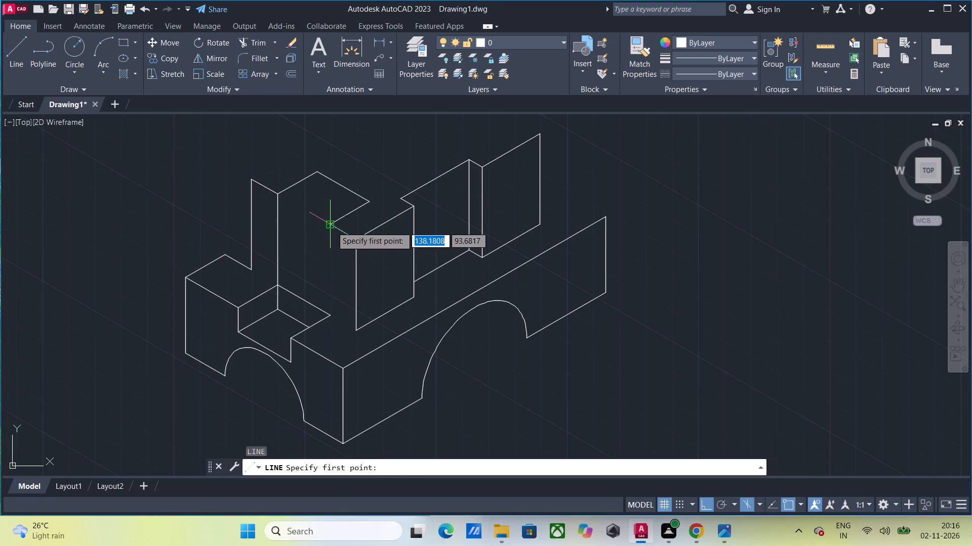
{"action": "left_click", "coordinate": [332, 226]}
{"action": "left_click", "coordinate": [330, 317]}
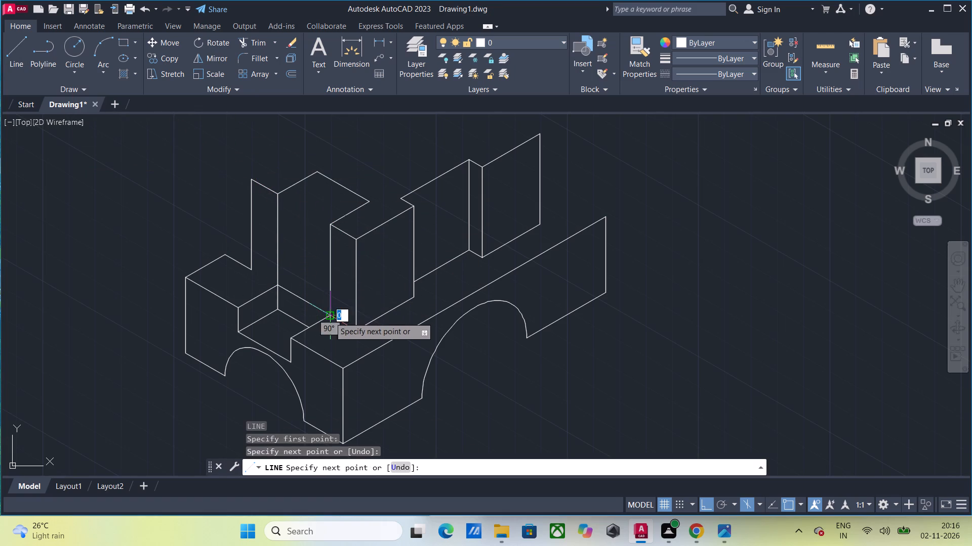
{"action": "key", "text": "Return"}
Draw a slanted line from the upper recess's innermost top corner down to the inner upper corner of the short-face notch.
{"action": "key", "text": "Return"}
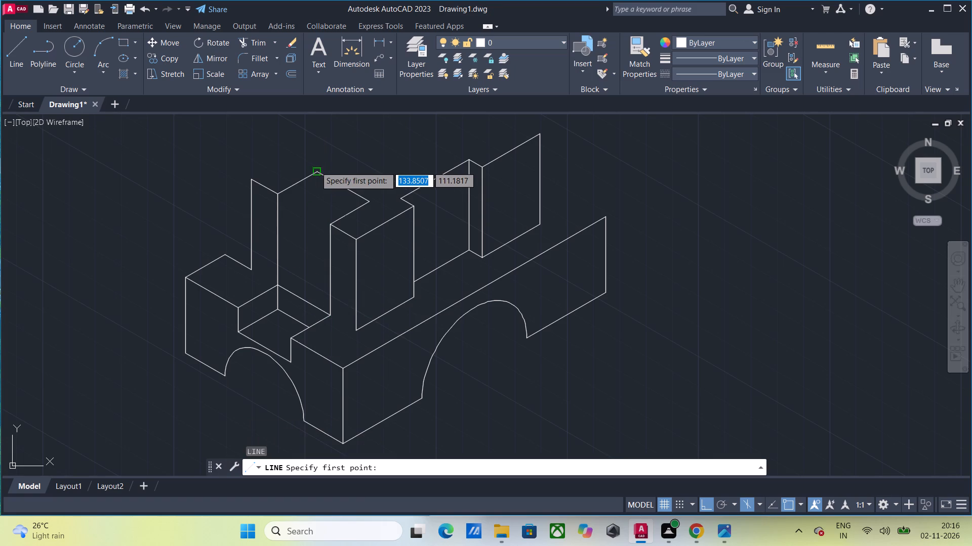
{"action": "left_click", "coordinate": [315, 174]}
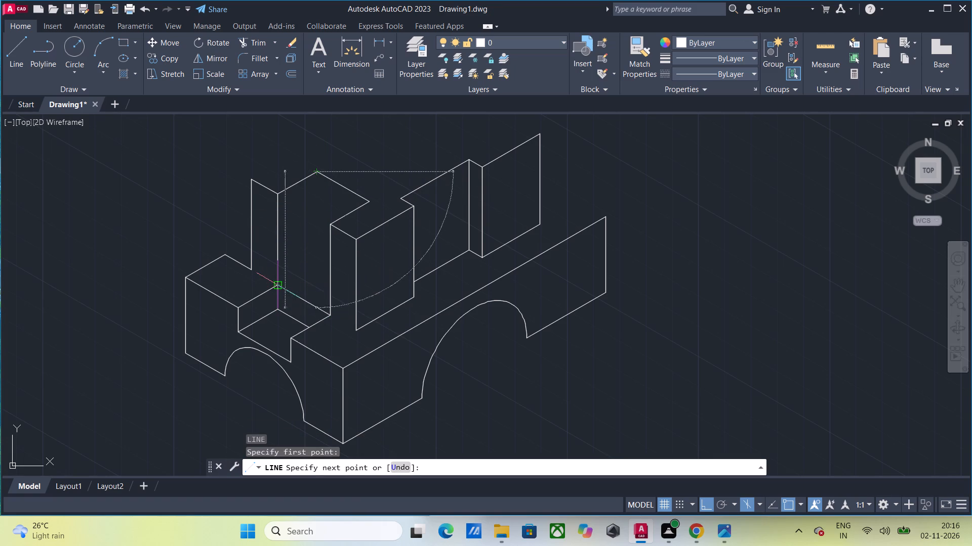
{"action": "left_click", "coordinate": [276, 288]}
{"action": "key", "text": "Return"}
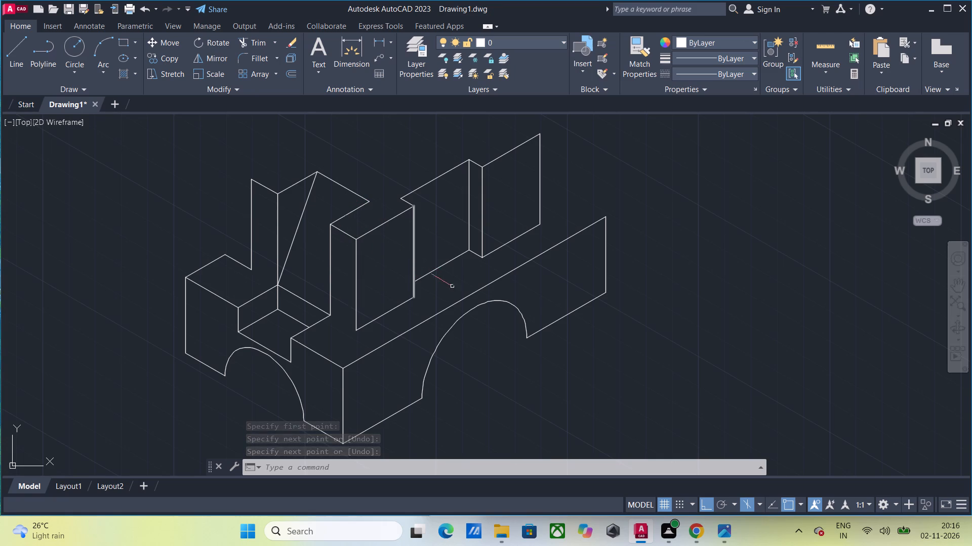
Outline the upper block's far top edge from its back corner: 22 at 30°, 5 at 330°, 26 at 30°, 5 at 150°, 22 at 30°.
{"action": "middle_click_drag", "start_coordinate": [468, 283], "coordinate": [434, 333]}
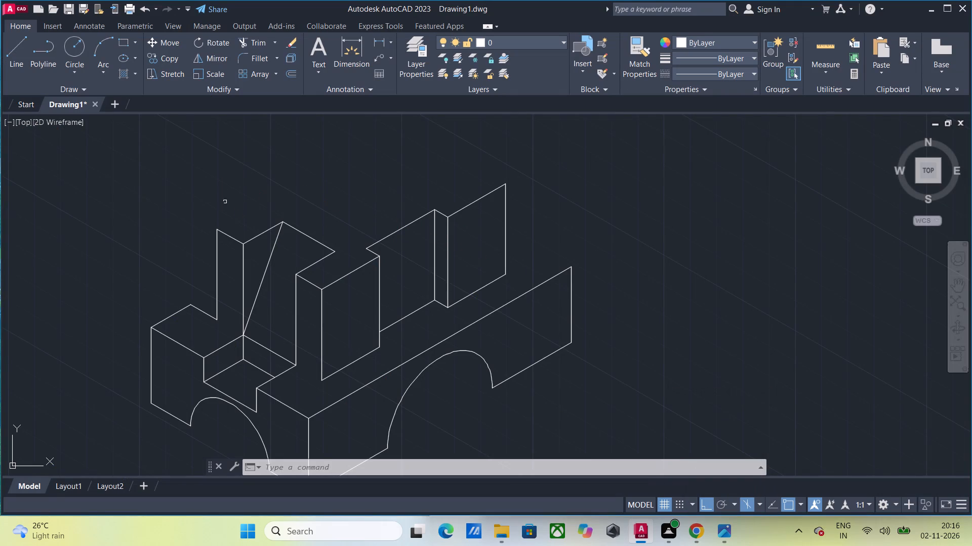
{"action": "key", "text": "Return"}
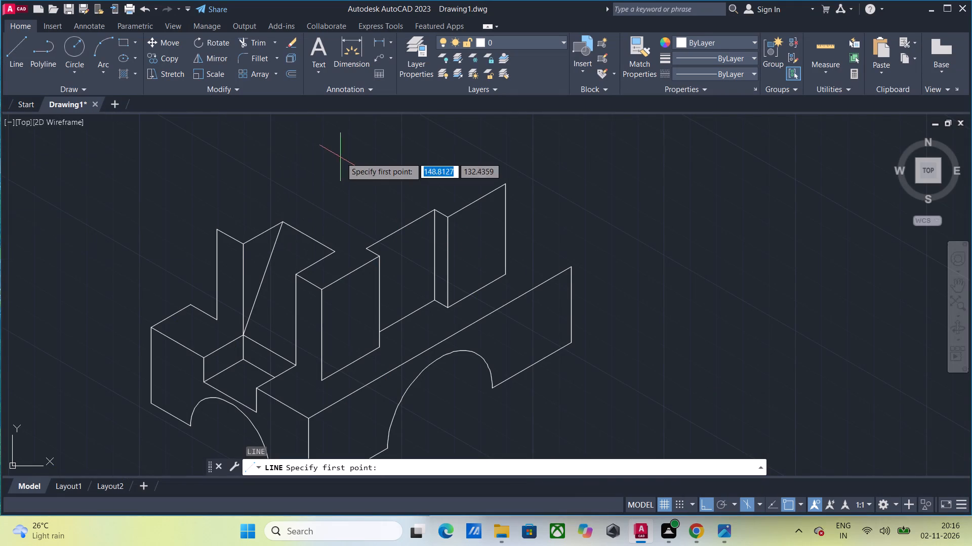
{"action": "left_click", "coordinate": [216, 228]}
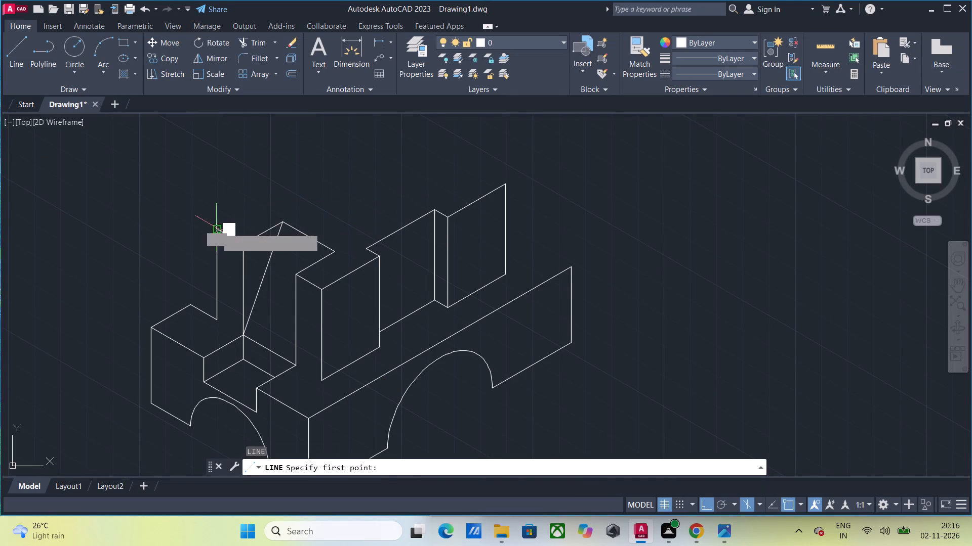
{"action": "key", "text": "F5"}
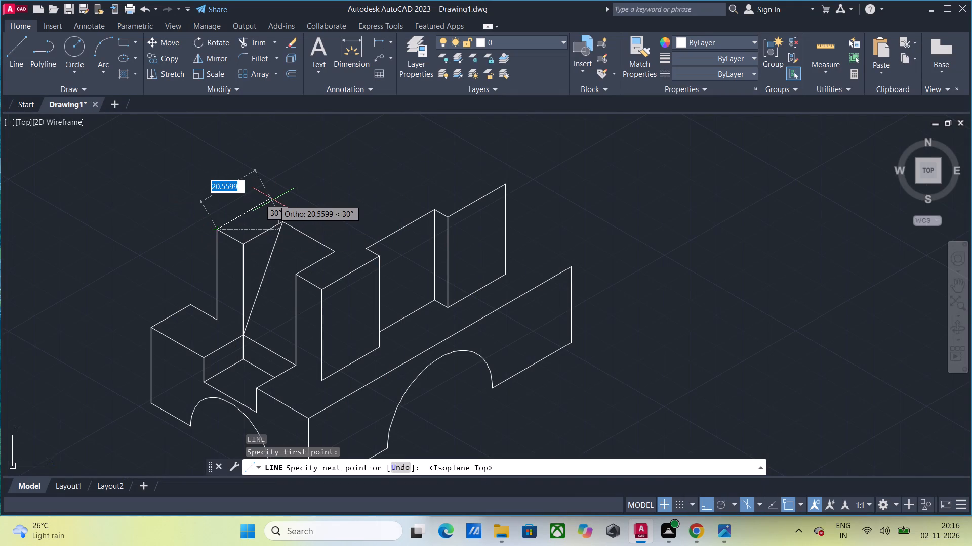
{"action": "type", "text": "22"}
{"action": "key", "text": "Return"}
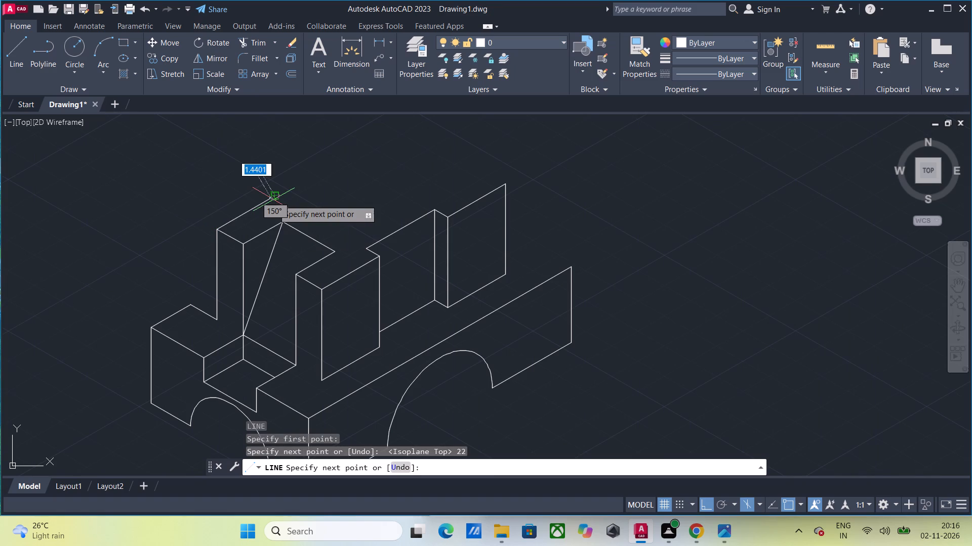
{"action": "key", "text": "5"}
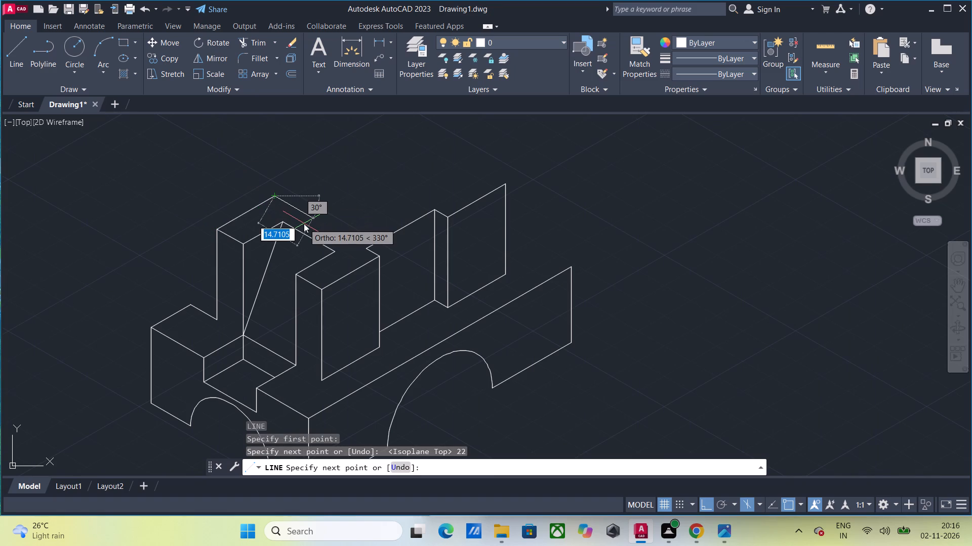
{"action": "key", "text": "Return"}
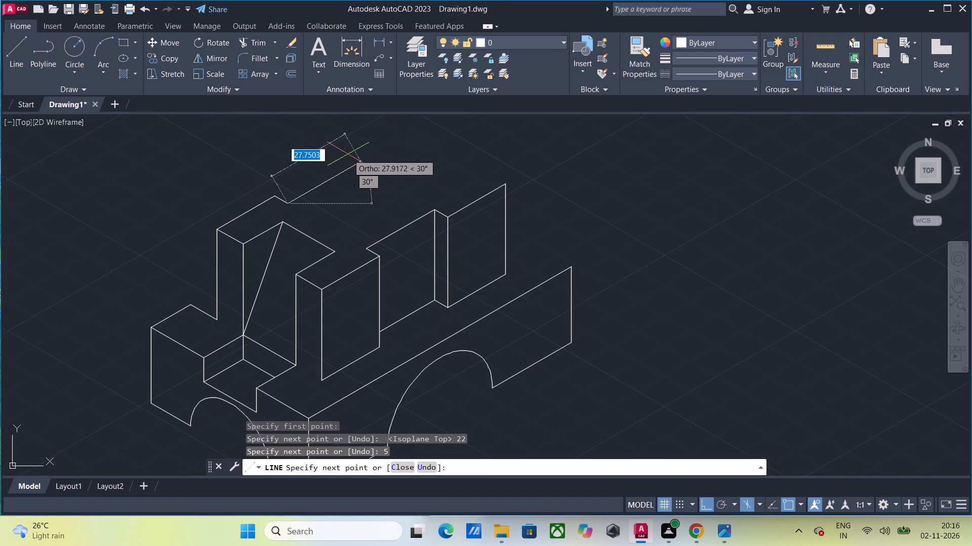
{"action": "type", "text": "26"}
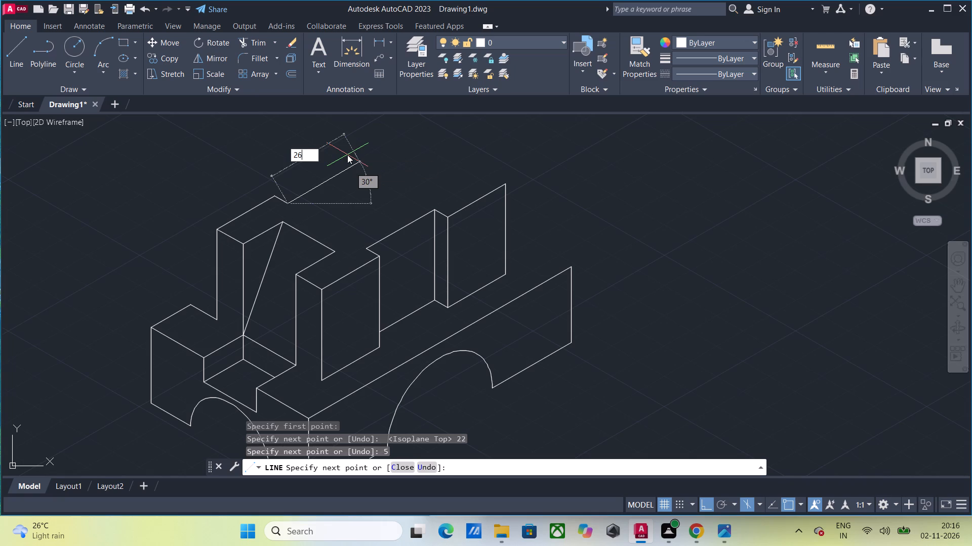
{"action": "key", "text": "Return"}
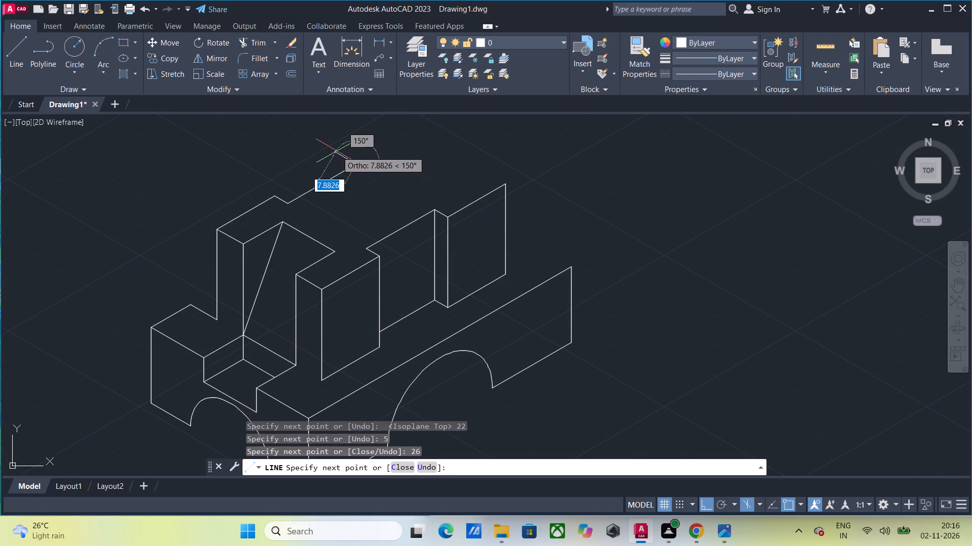
{"action": "key", "text": "5"}
{"action": "key", "text": "Return"}
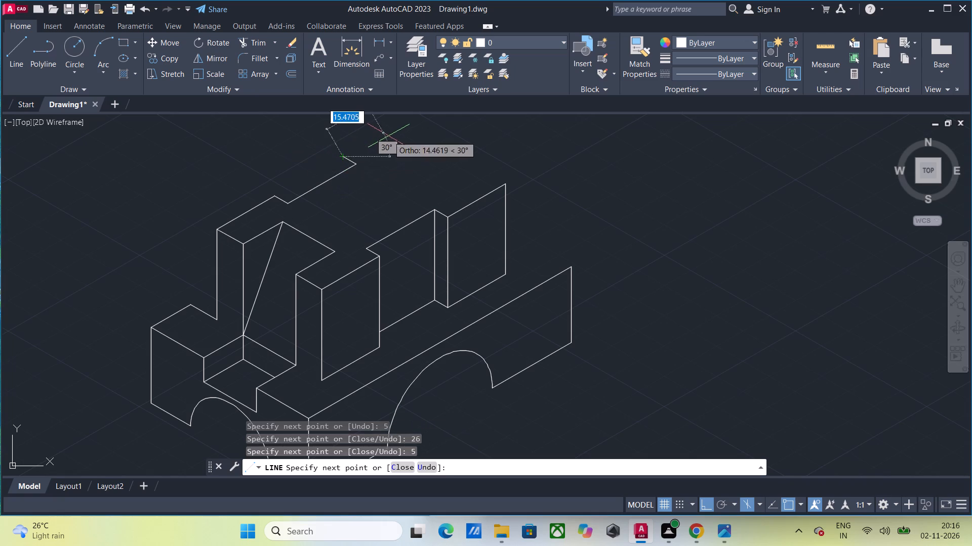
{"action": "type", "text": "22"}
{"action": "key", "text": "Return"}
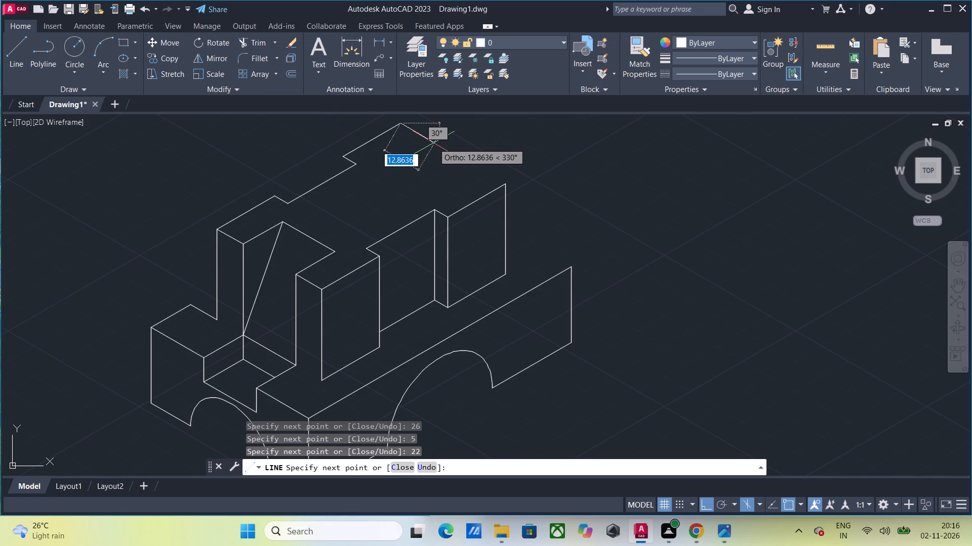
Continue the upper block's top outline around its far end: 10 at 330°, 15 at 210°, 20 at 330°, 15 at 30°, closing on the near long face's corner.
{"action": "type", "text": "12"}
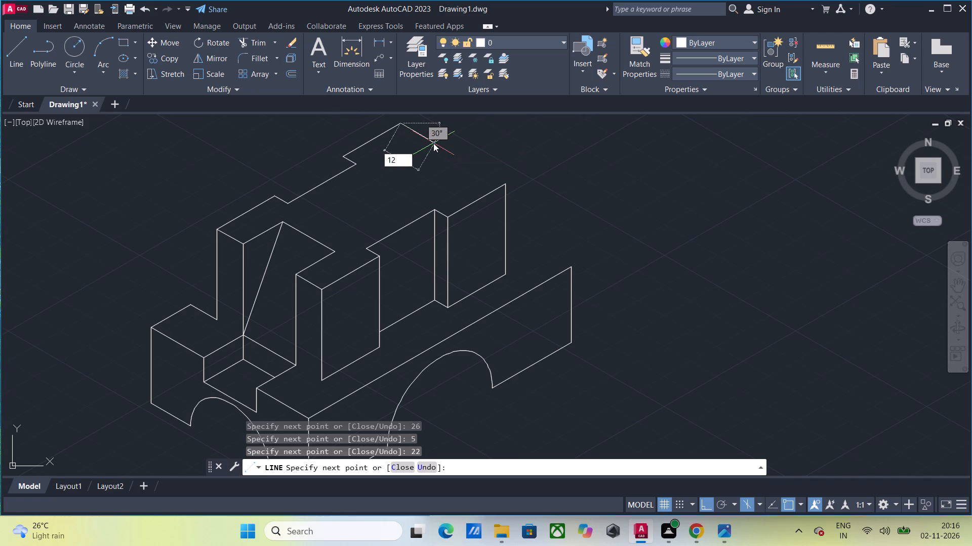
{"action": "key", "text": "BackSpace"}
{"action": "key", "text": "0"}
{"action": "key", "text": "Return"}
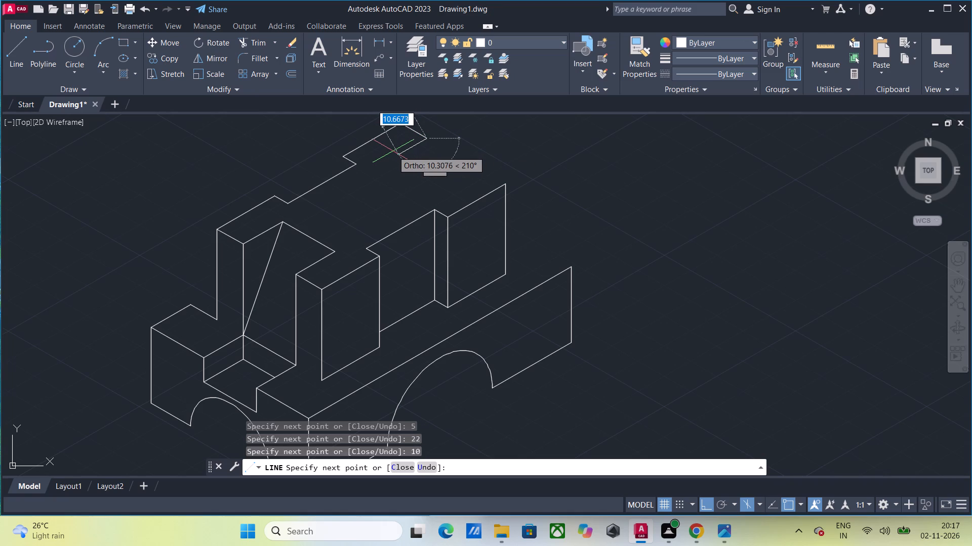
{"action": "type", "text": "15"}
{"action": "key", "text": "Return"}
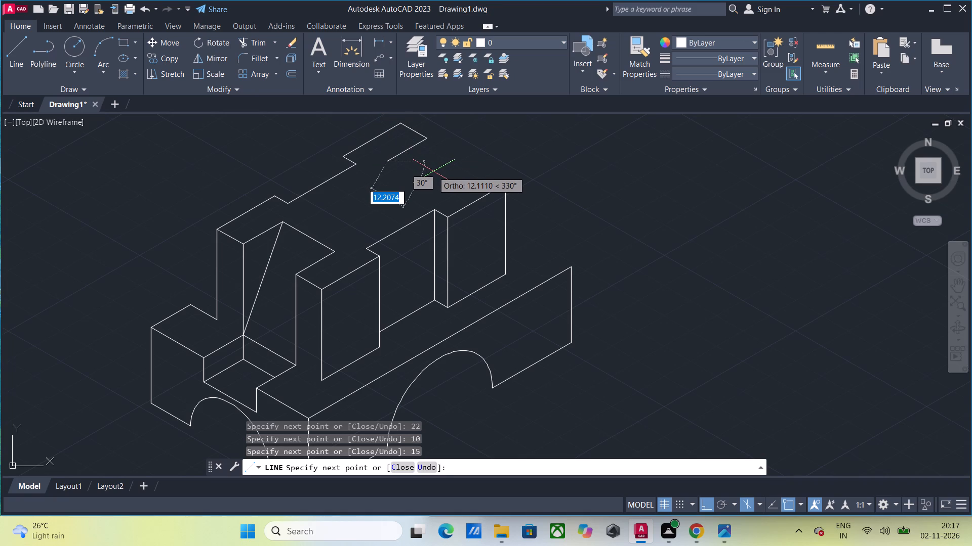
{"action": "type", "text": "20"}
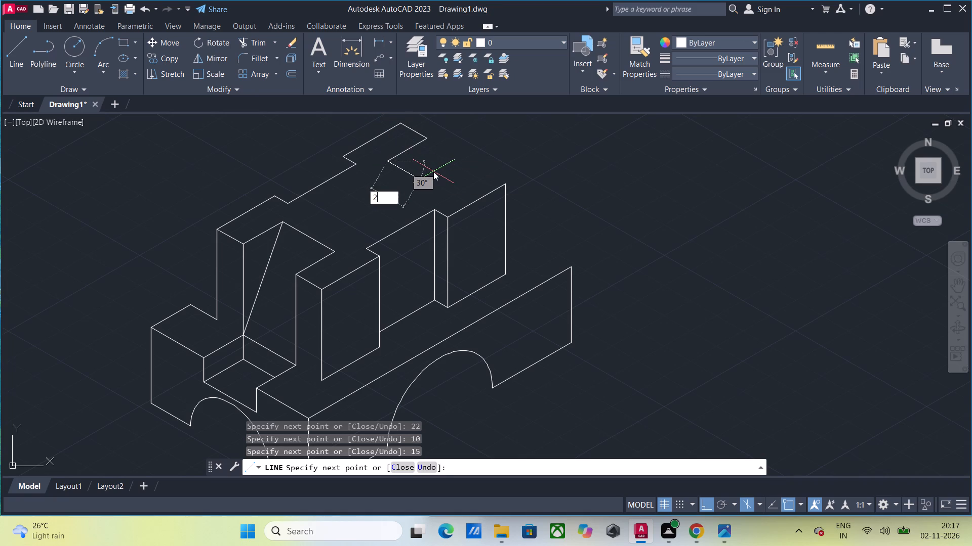
{"action": "key", "text": "Return"}
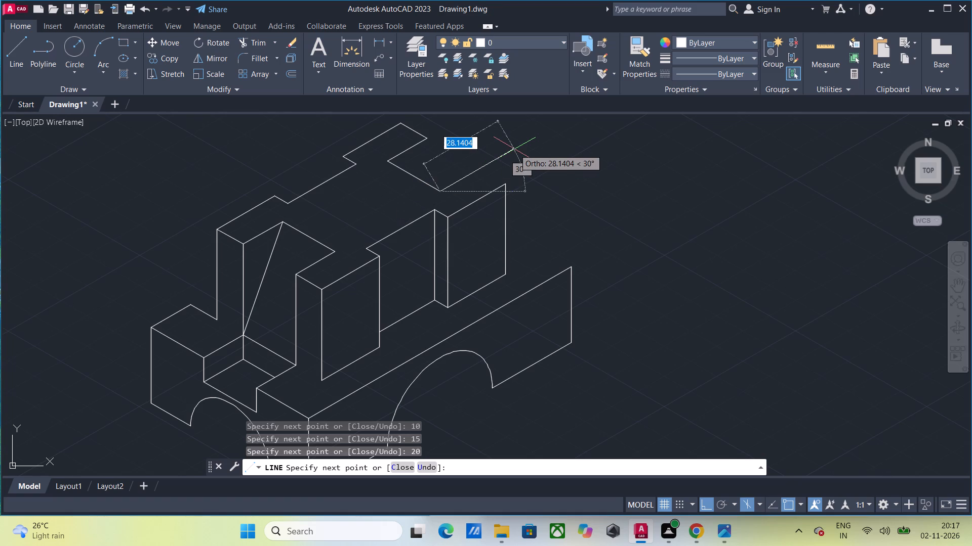
{"action": "type", "text": "15"}
{"action": "key", "text": "Return"}
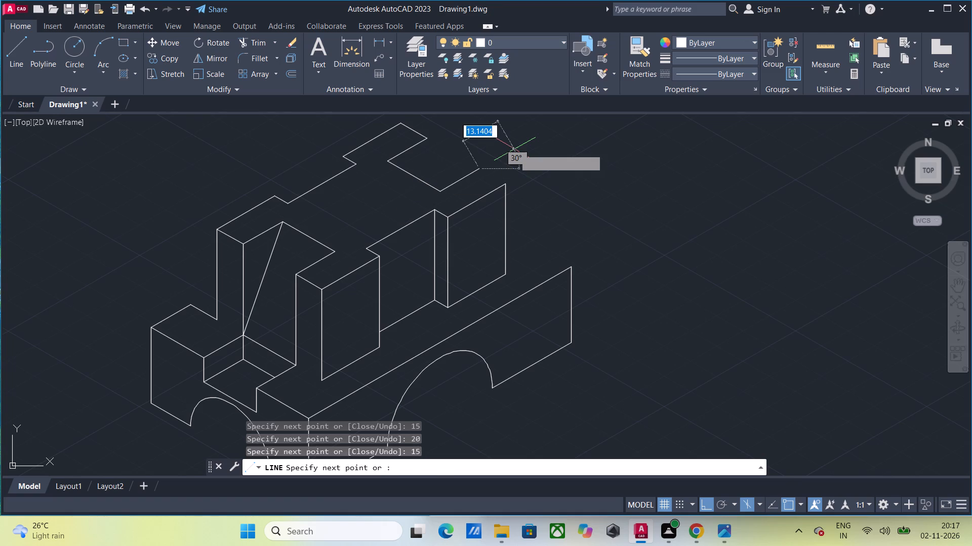
{"action": "left_click", "coordinate": [504, 185]}
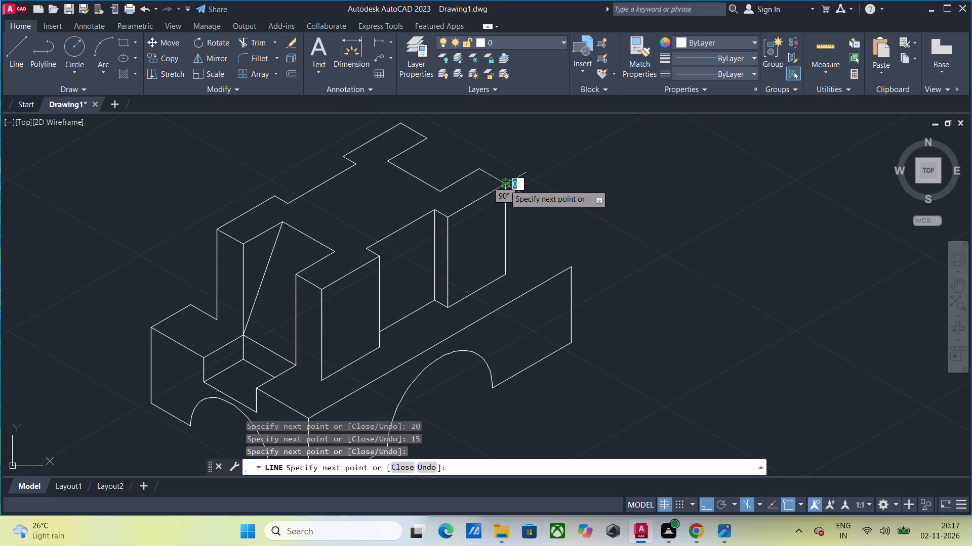
{"action": "key", "text": "Escape"}
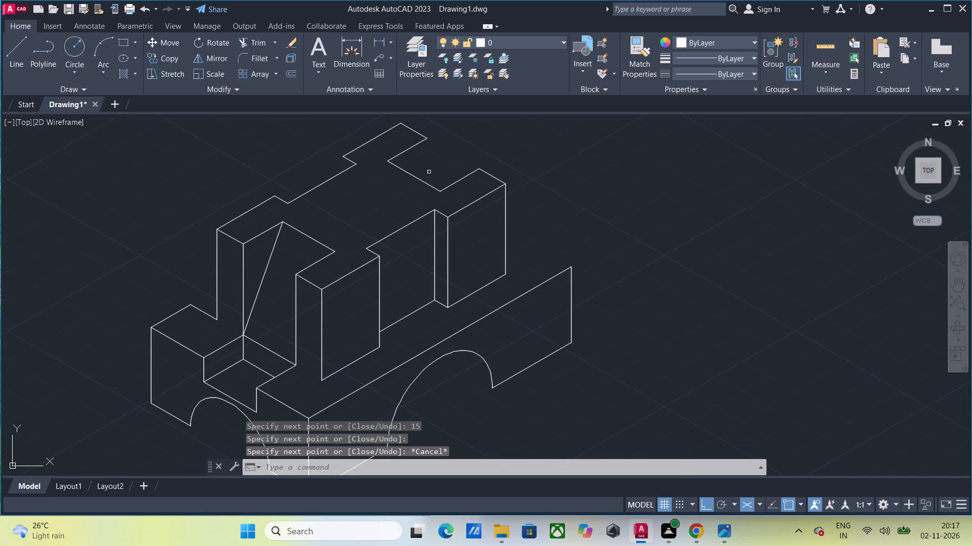
Draw vertical lines down from the far-end notch's back outer corner and from the far long-side recess's outer corner at its far end.
{"action": "key", "text": "Return"}
{"action": "left_click", "coordinate": [425, 140]}
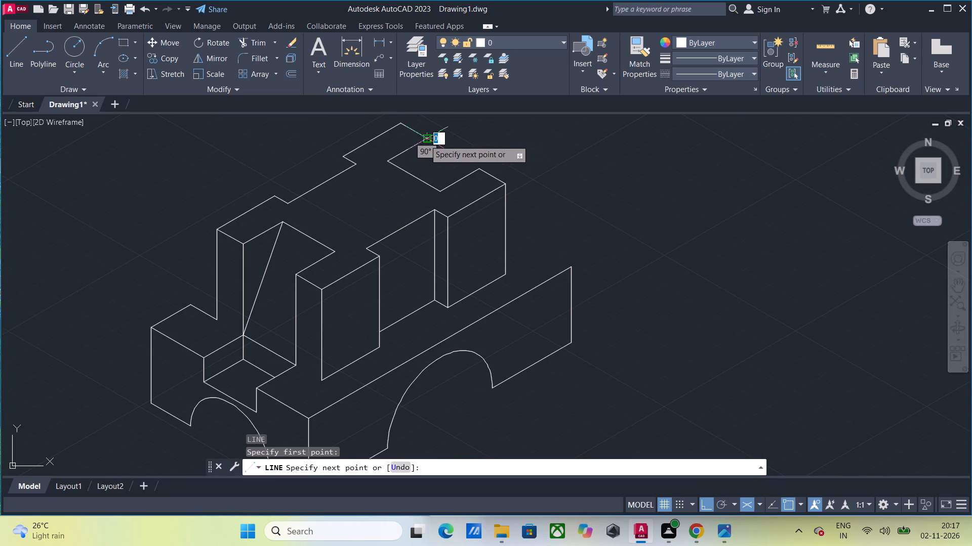
{"action": "key", "text": "F5"}
{"action": "left_click", "coordinate": [428, 197]}
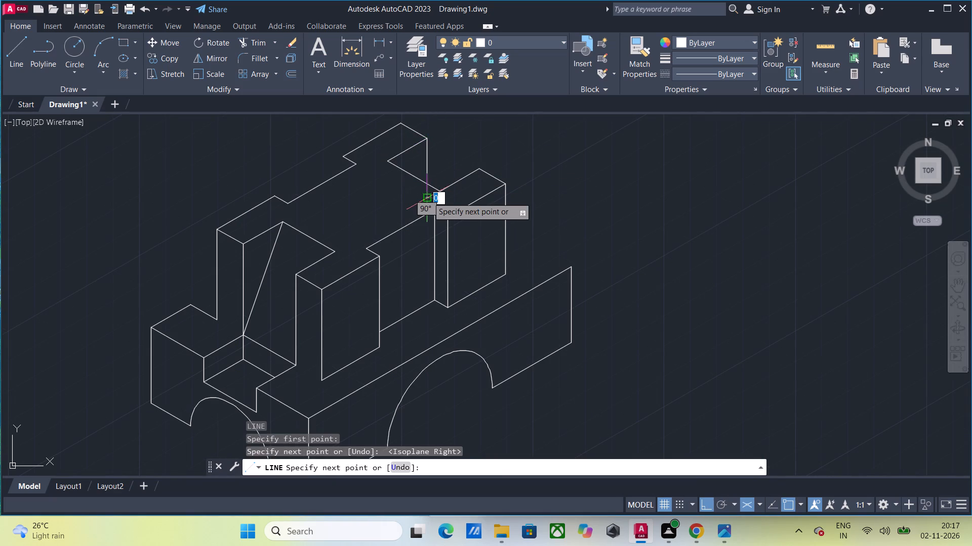
{"action": "key", "text": "Return"}
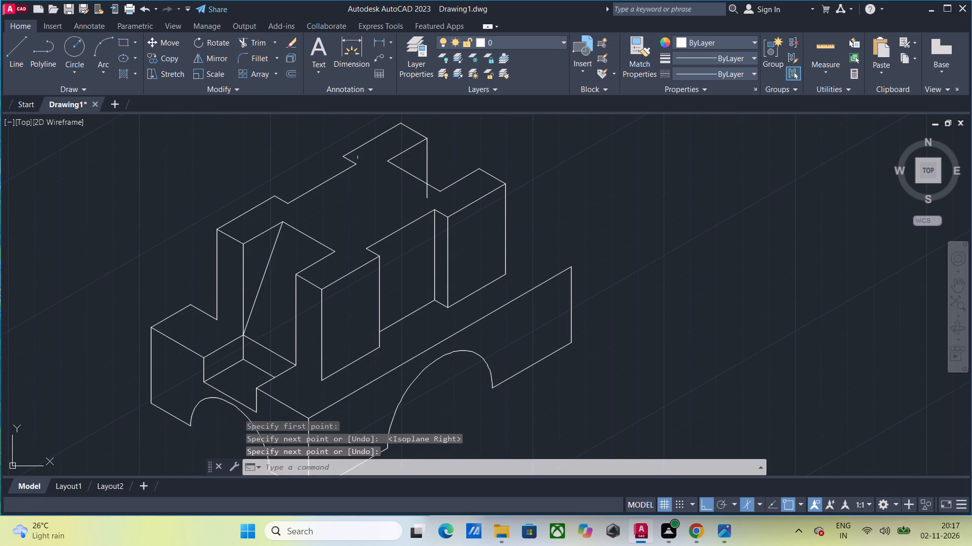
{"action": "key", "text": "Return"}
{"action": "left_click", "coordinate": [340, 154]}
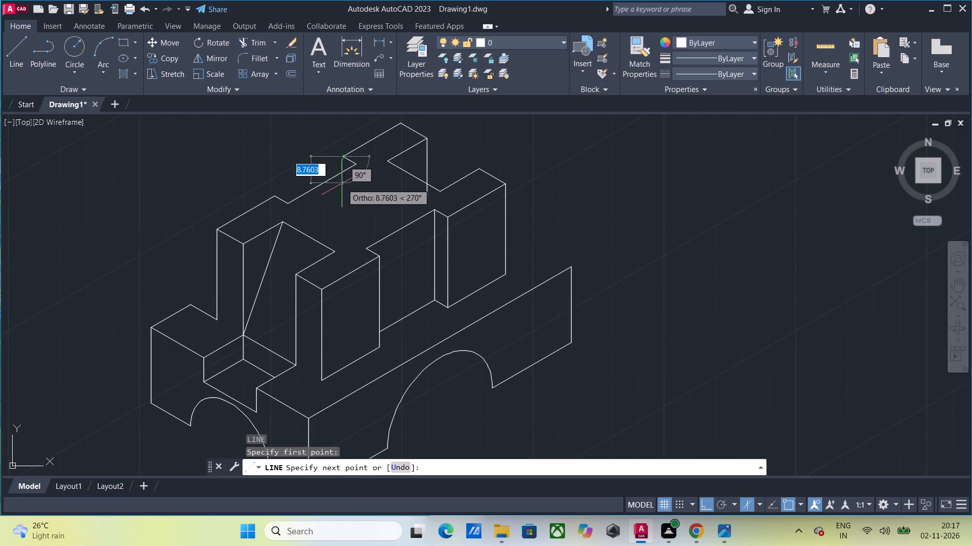
{"action": "left_click", "coordinate": [342, 186]}
{"action": "key", "text": "Escape"}
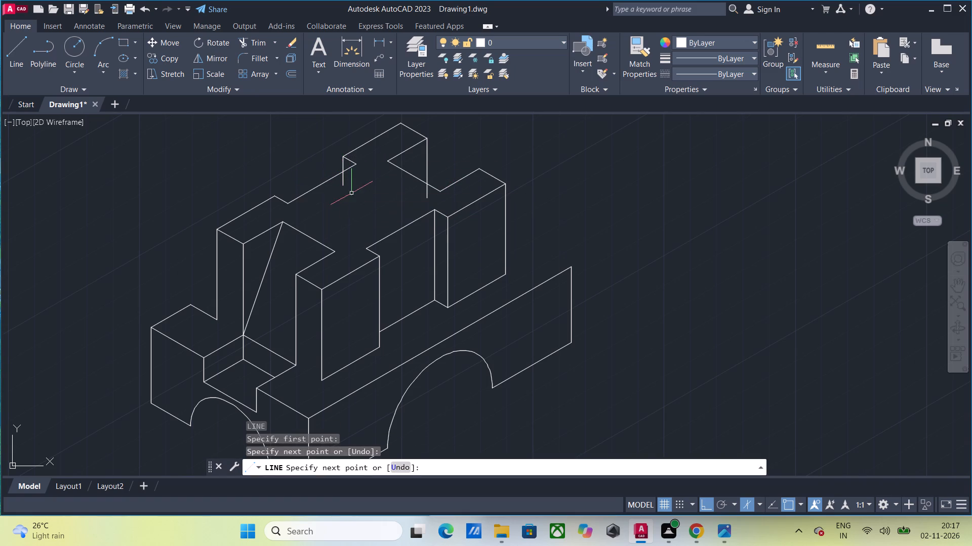
Trim the two new vertical lines where they extend below the upper block's top outline.
{"action": "left_click", "coordinate": [268, 39]}
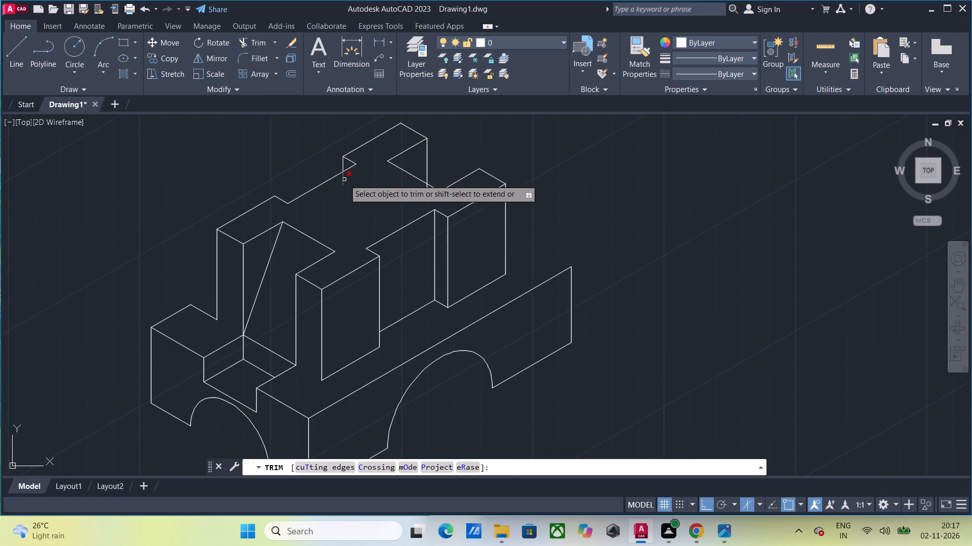
{"action": "left_click", "coordinate": [344, 179]}
{"action": "left_click", "coordinate": [427, 194]}
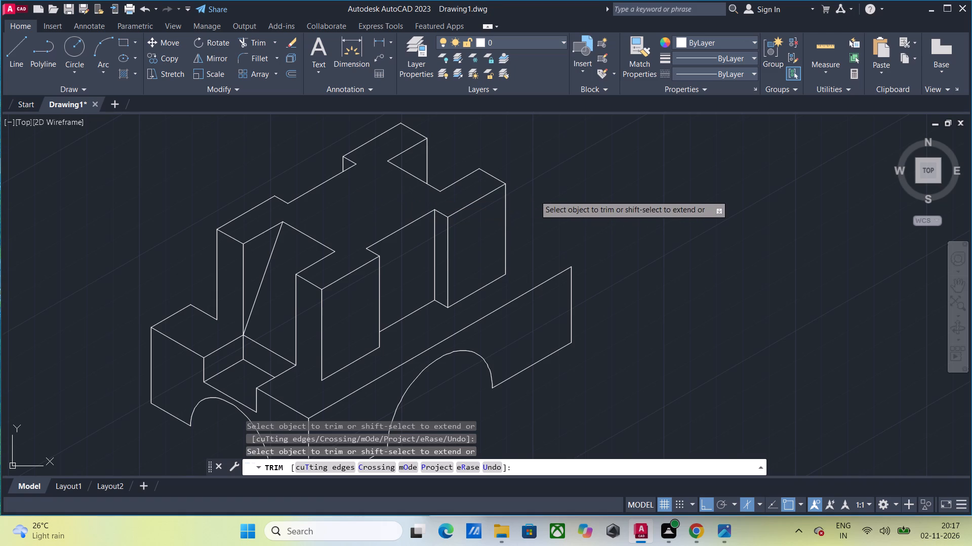
{"action": "middle_click_drag", "start_coordinate": [549, 193], "coordinate": [540, 168]}
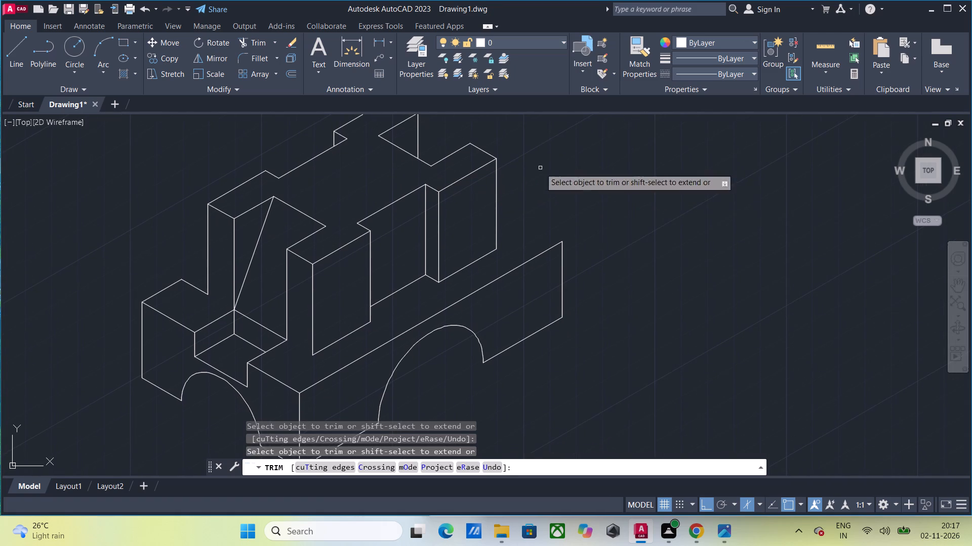
{"action": "key", "text": "Escape"}
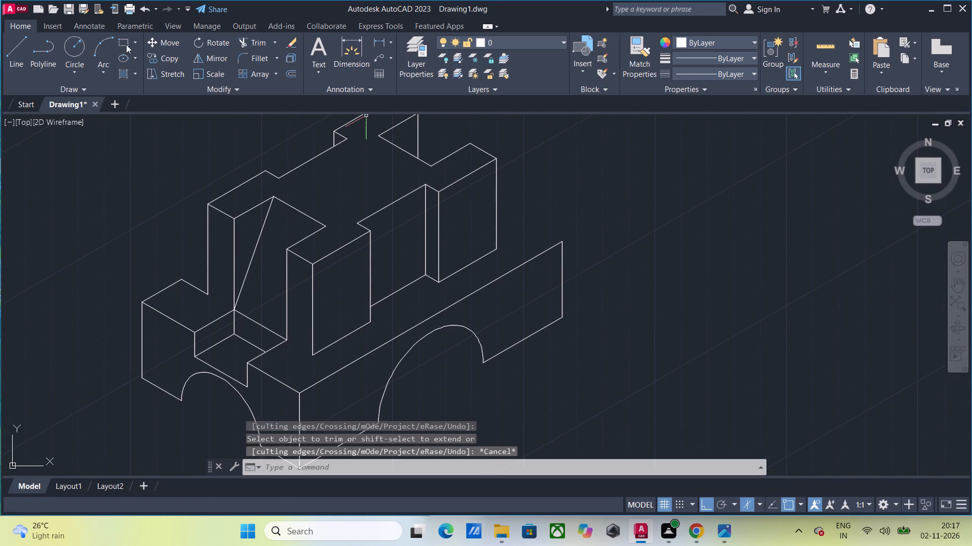
Draw a line about 14 long at 30° from the base's back top corner, passing behind the upper block.
{"action": "left_click", "coordinate": [17, 48]}
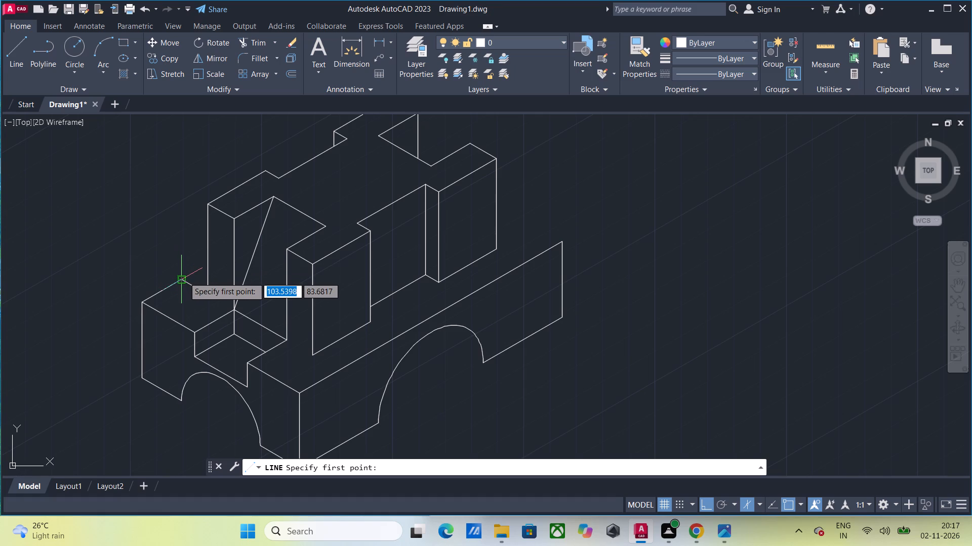
{"action": "left_click", "coordinate": [184, 277]}
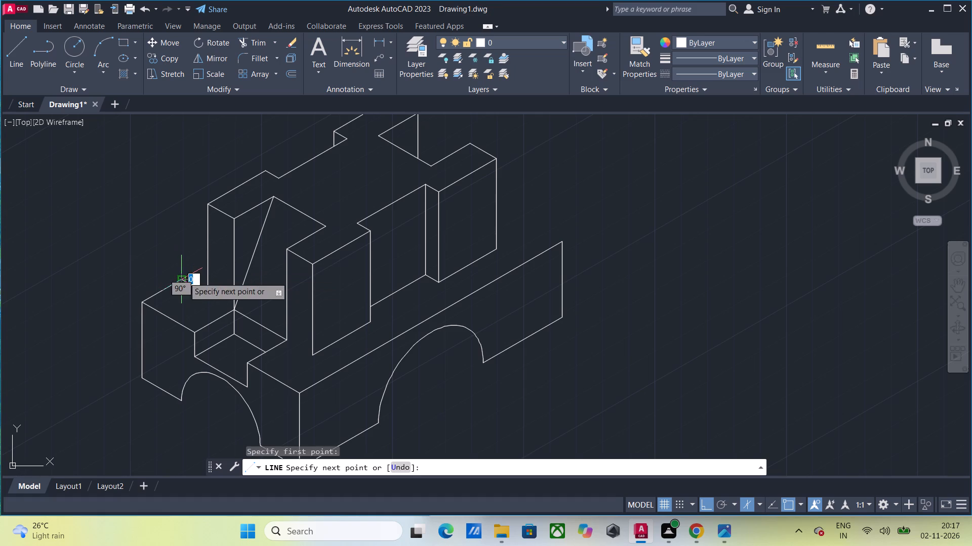
{"action": "left_click", "coordinate": [219, 258]}
{"action": "key", "text": "Escape"}
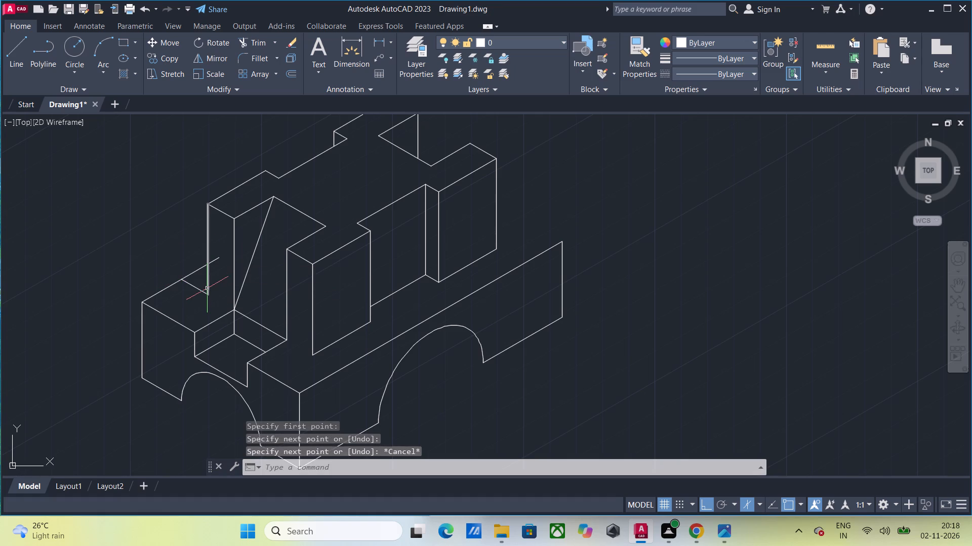
Draw the upper block's two short-face bottom edges, joining the feet of the vertical edges on each side of the recess.
{"action": "key", "text": "Return"}
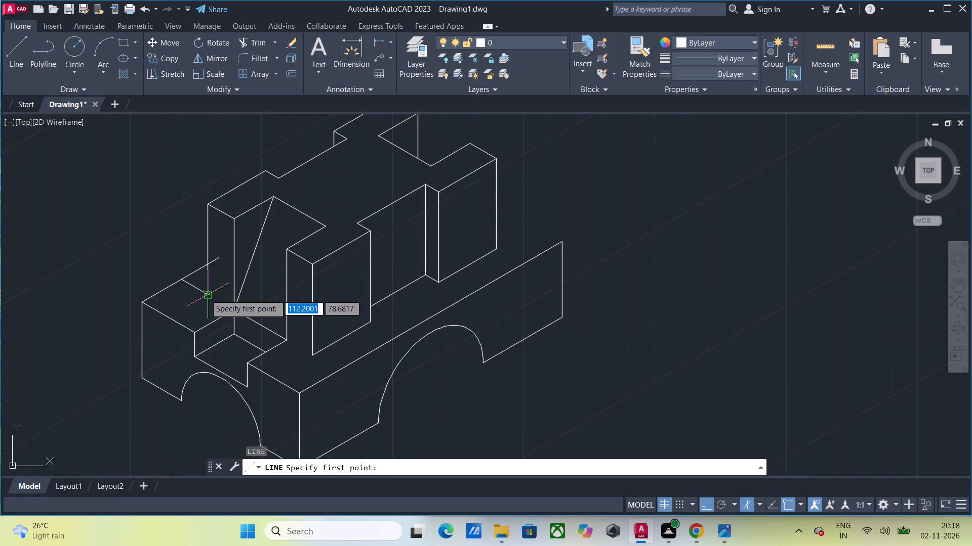
{"action": "left_click", "coordinate": [205, 294]}
{"action": "left_click", "coordinate": [230, 306]}
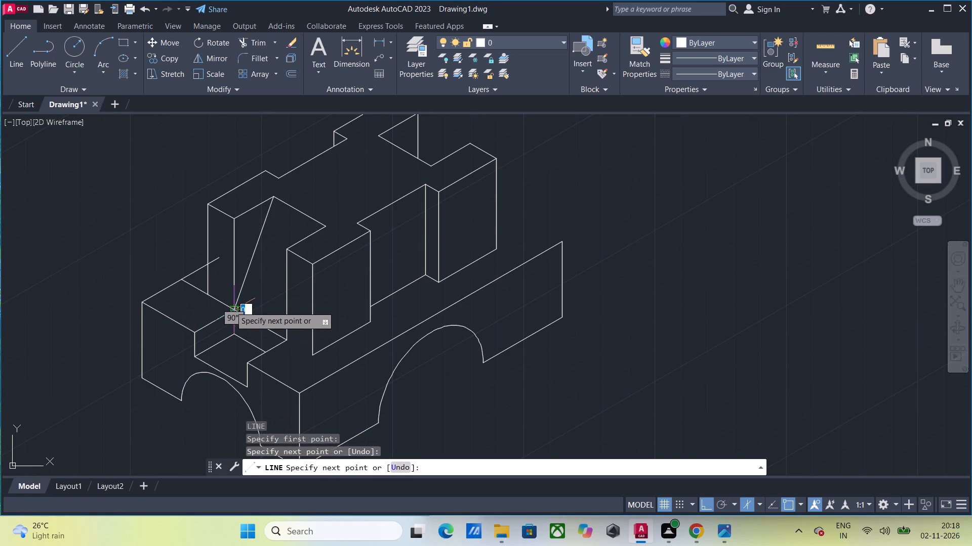
{"action": "key", "text": "Return"}
{"action": "key", "text": "Return"}
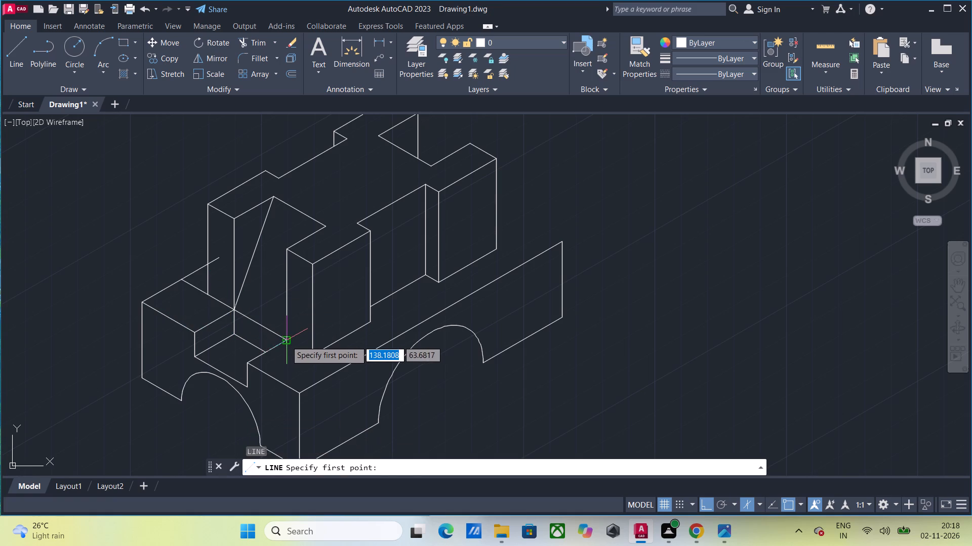
{"action": "left_click", "coordinate": [286, 341]}
{"action": "left_click", "coordinate": [310, 353]}
{"action": "key", "text": "Return"}
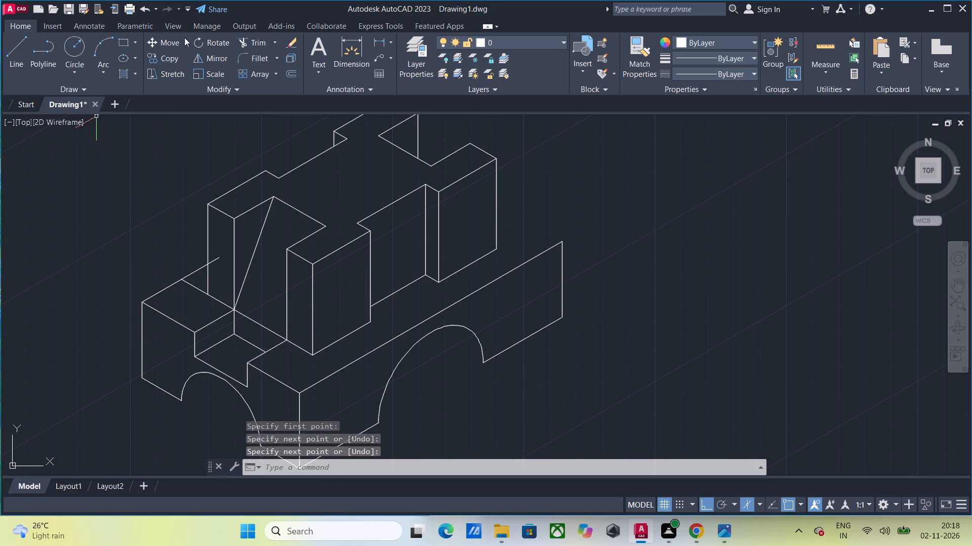
Trim the base-top line between the back corner and the upper block, and the 30° line's part behind the block's vertical edge.
{"action": "left_click", "coordinate": [248, 40]}
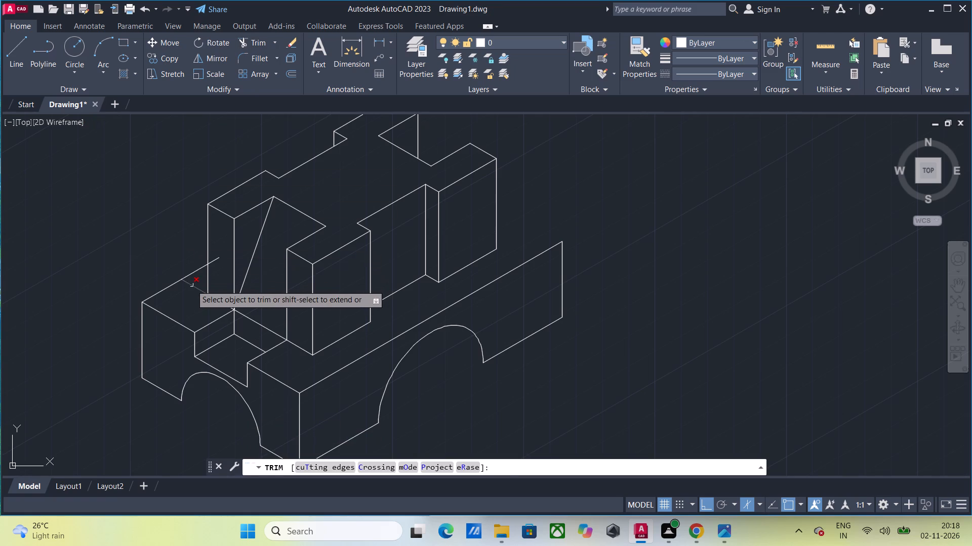
{"action": "left_click", "coordinate": [191, 285]}
{"action": "left_click", "coordinate": [217, 258]}
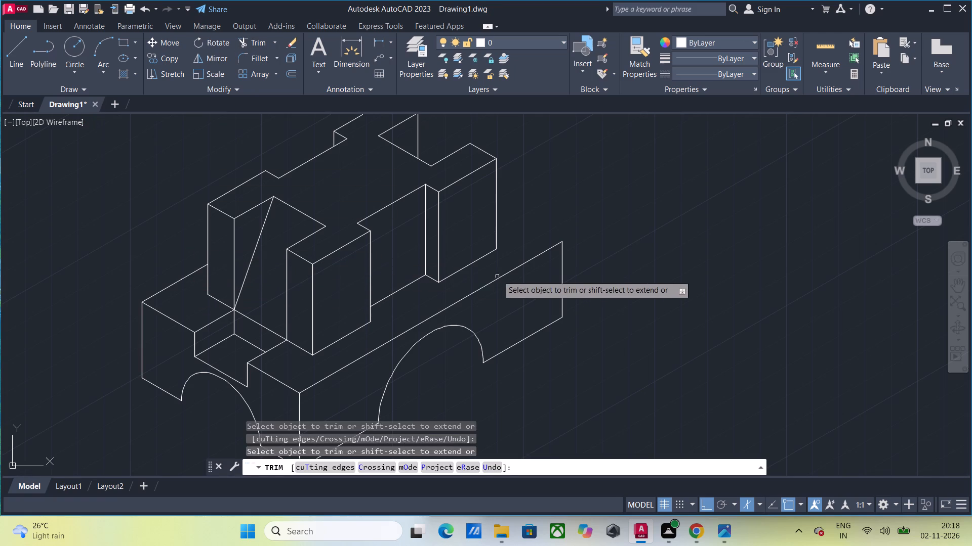
{"action": "key", "text": "Return"}
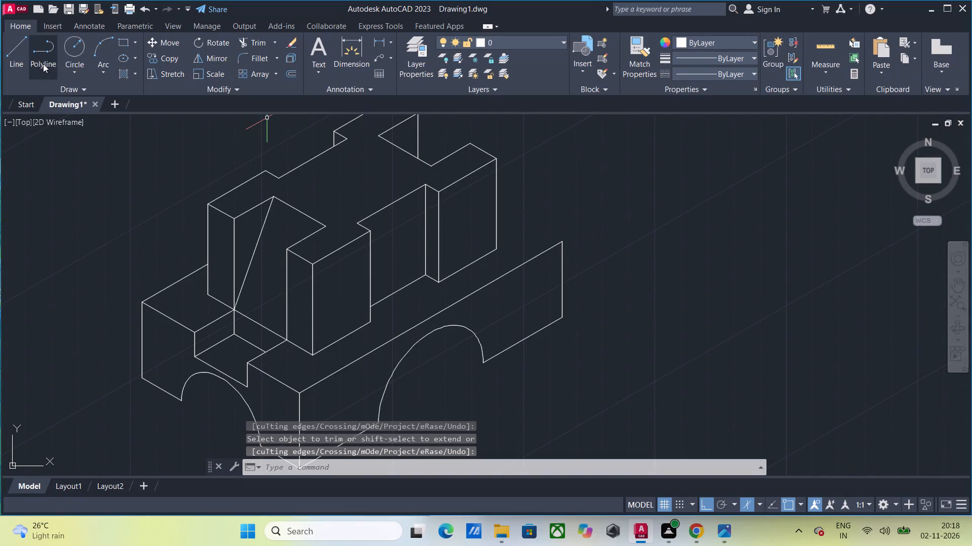
Draw the base's far top edge 20 at 150° and return at 210° to the upper block, trimming the part past its vertical edge.
{"action": "left_click", "coordinate": [23, 53]}
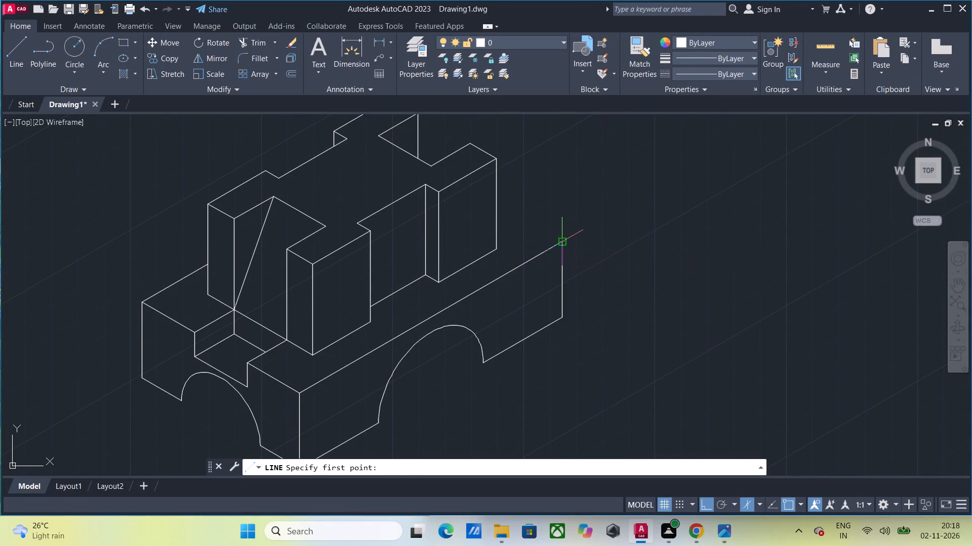
{"action": "left_click", "coordinate": [563, 244]}
{"action": "key", "text": "F5"}
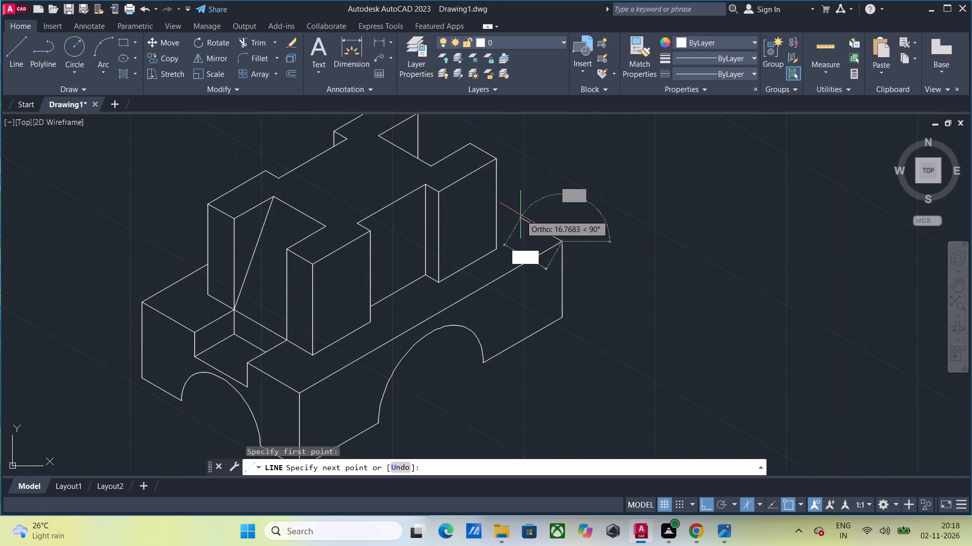
{"action": "type", "text": "20"}
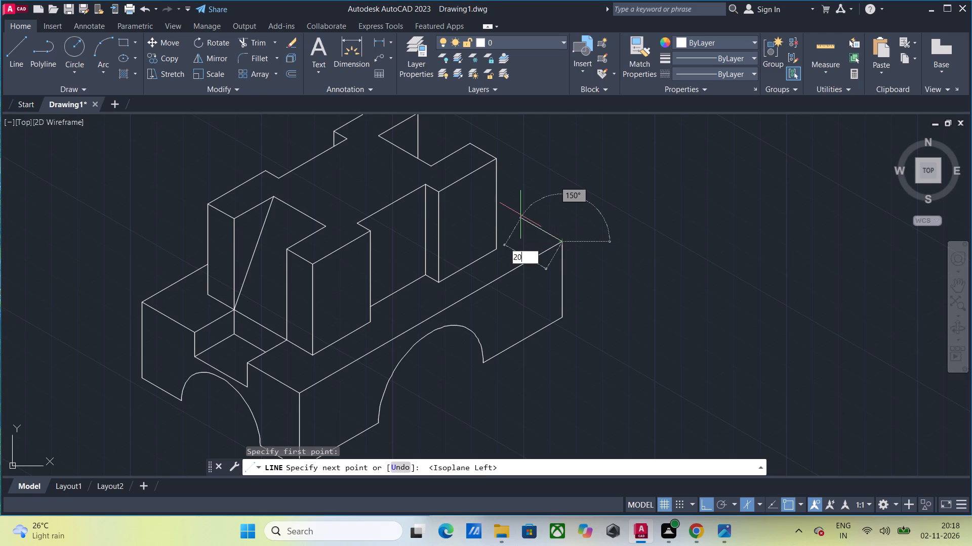
{"action": "key", "text": "Return"}
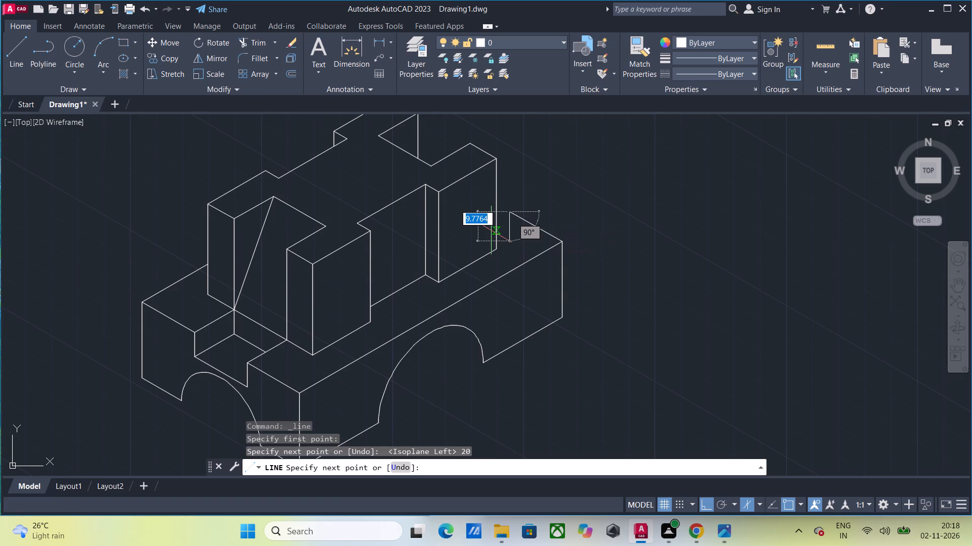
{"action": "key", "text": "F5"}
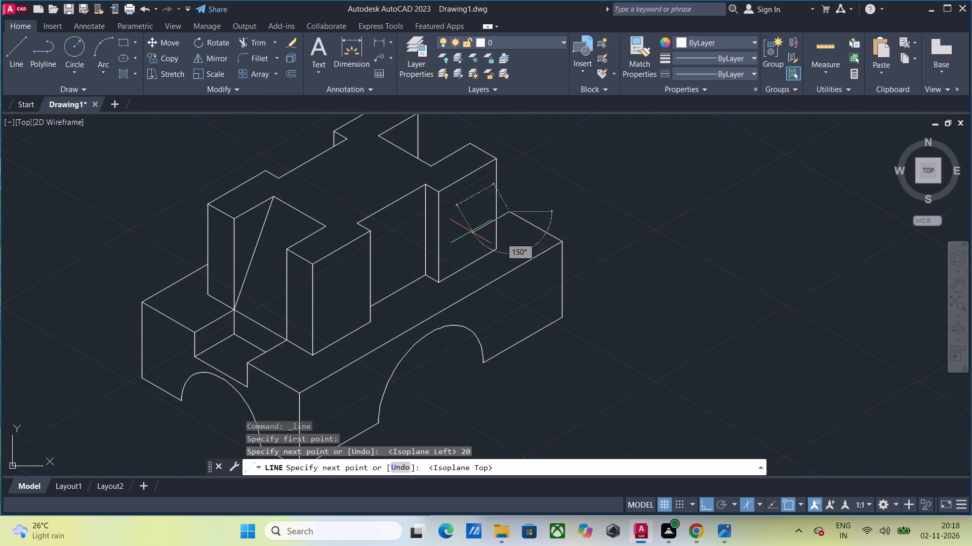
{"action": "left_click", "coordinate": [471, 232]}
{"action": "key", "text": "Escape"}
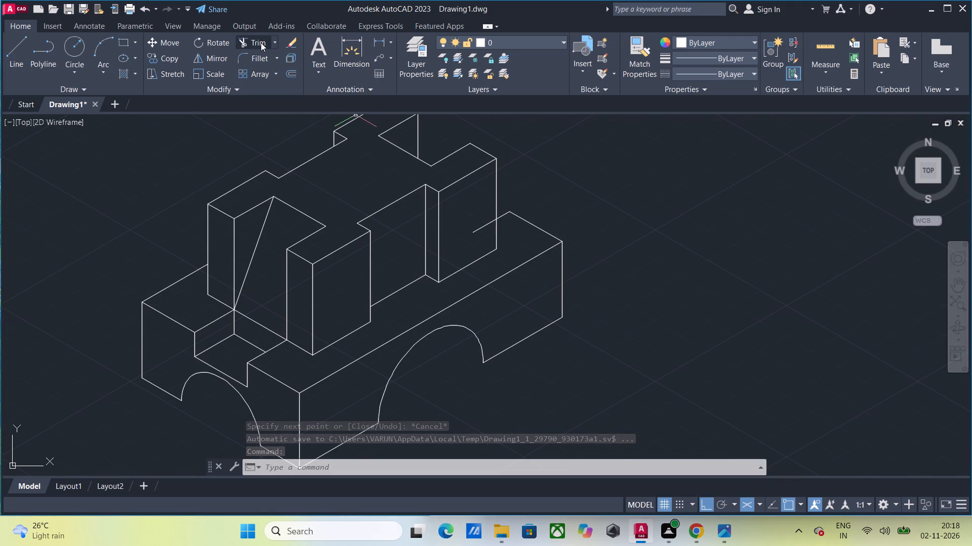
{"action": "left_click", "coordinate": [261, 42]}
{"action": "left_click", "coordinate": [483, 225]}
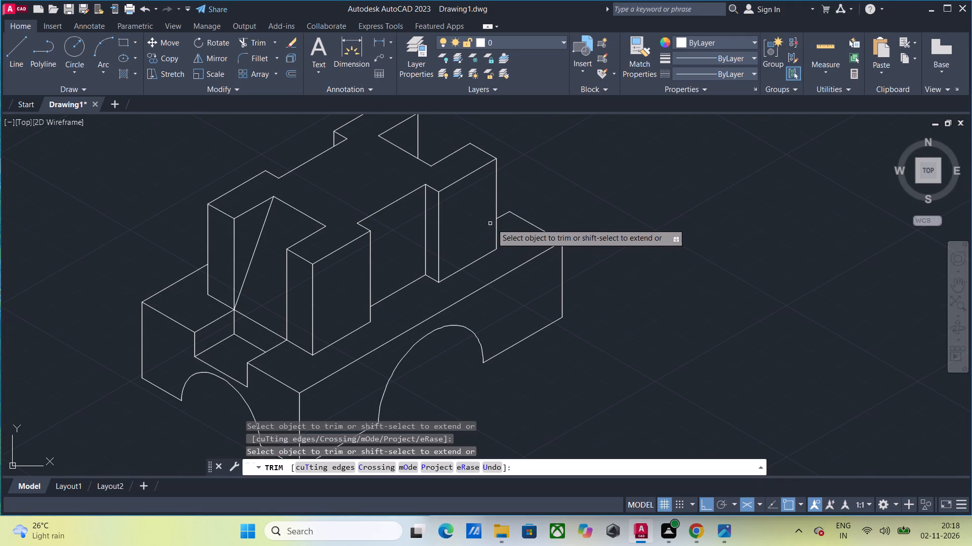
Draw a construction line across the upper block's top face, joining the midpoints of the two opposite long recess edges.
{"action": "scroll", "coordinate": [609, 214], "scroll_direction": "down", "scroll_amount": 2}
{"action": "scroll", "coordinate": [610, 214], "scroll_direction": "up", "scroll_amount": 1}
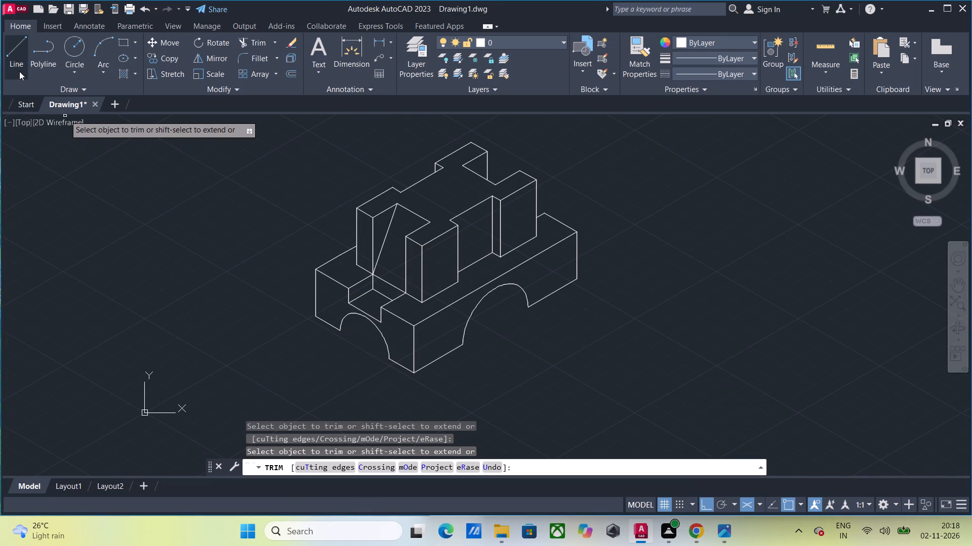
{"action": "left_click", "coordinate": [25, 52]}
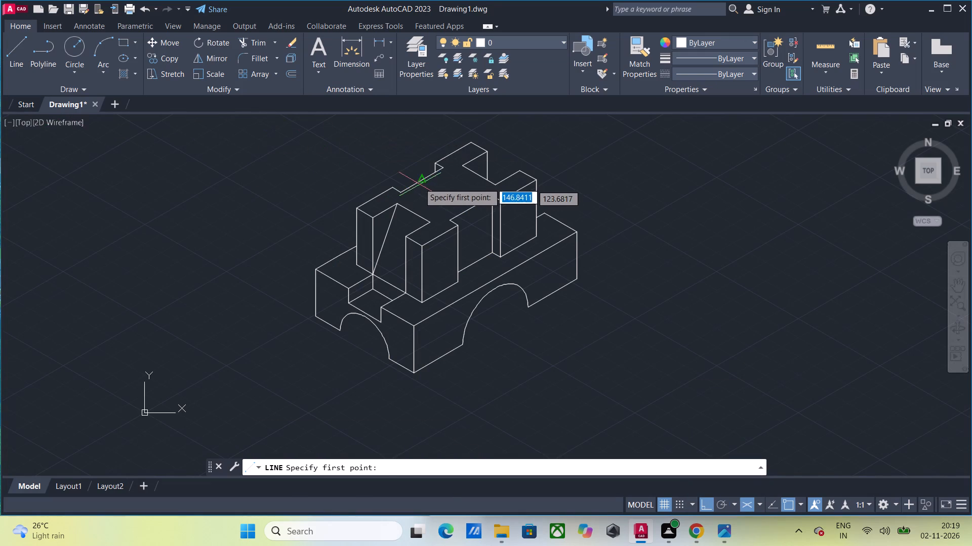
{"action": "left_click", "coordinate": [418, 179]}
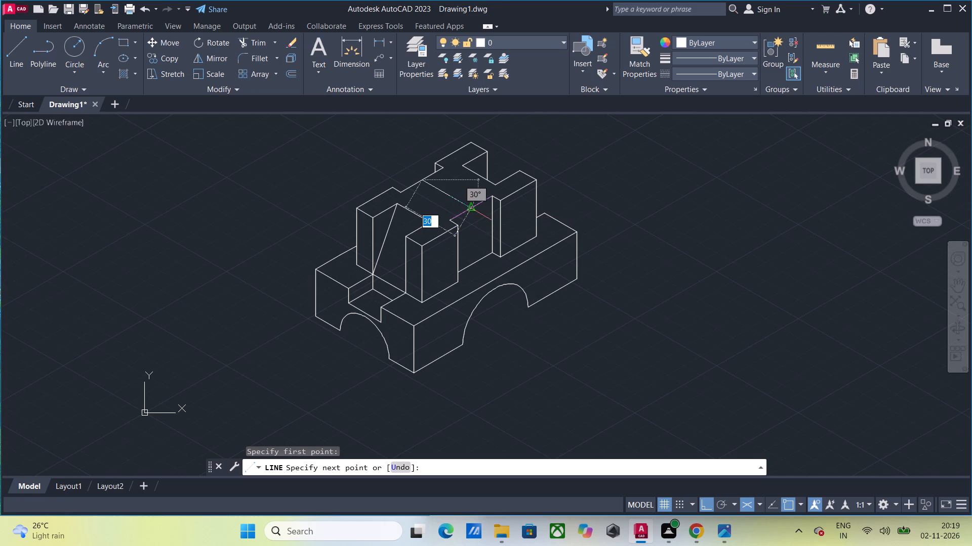
{"action": "left_click", "coordinate": [470, 210]}
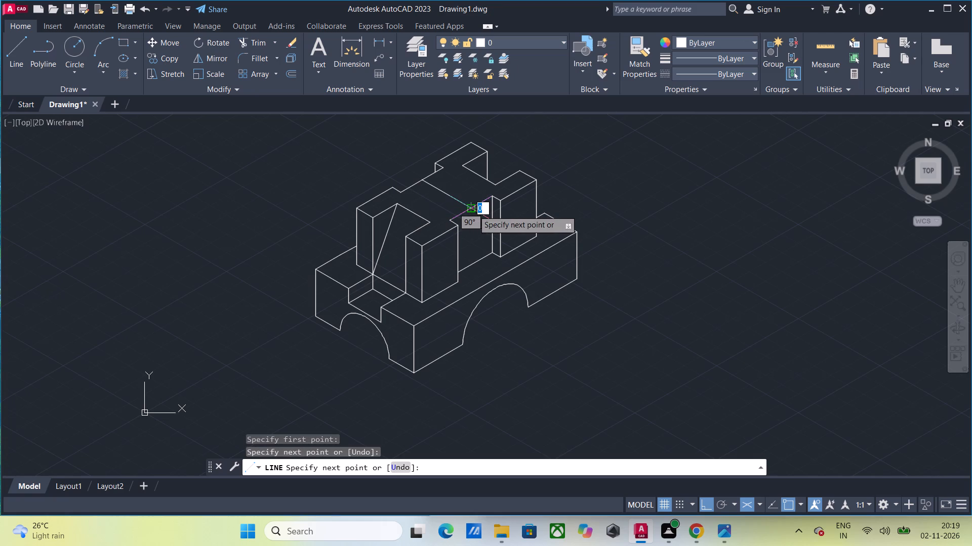
{"action": "key", "text": "Escape"}
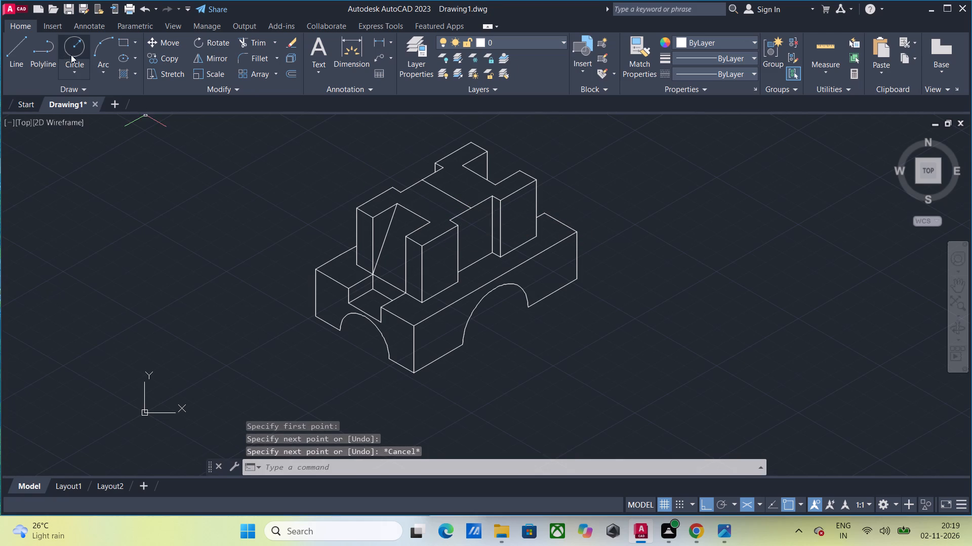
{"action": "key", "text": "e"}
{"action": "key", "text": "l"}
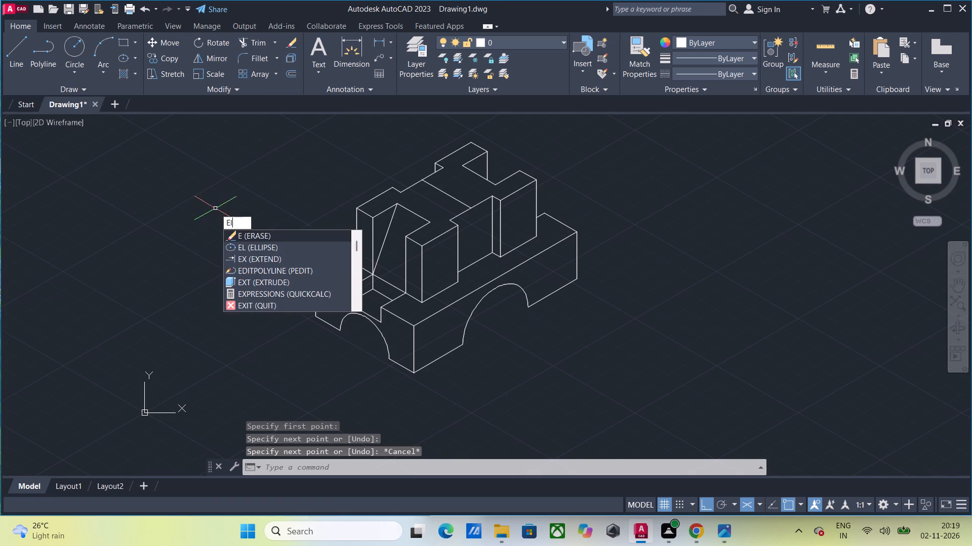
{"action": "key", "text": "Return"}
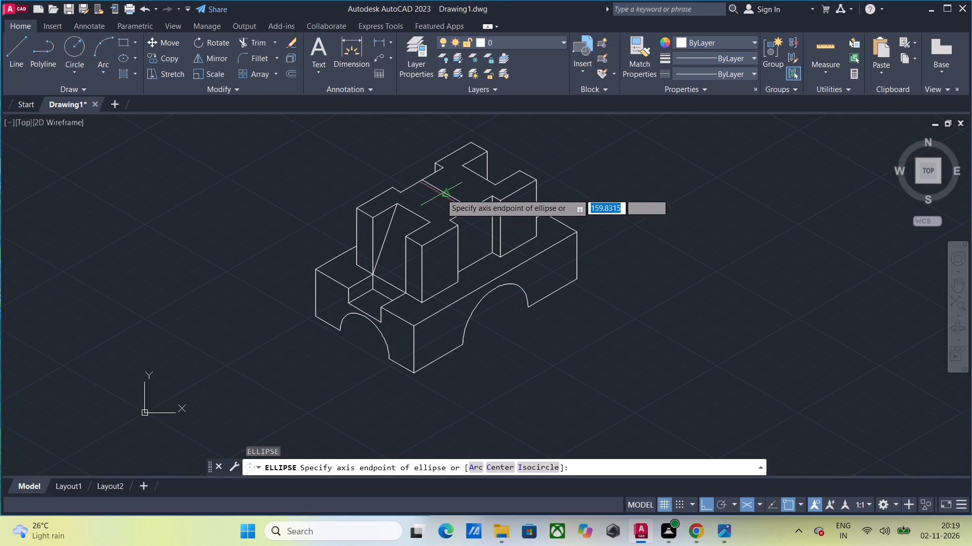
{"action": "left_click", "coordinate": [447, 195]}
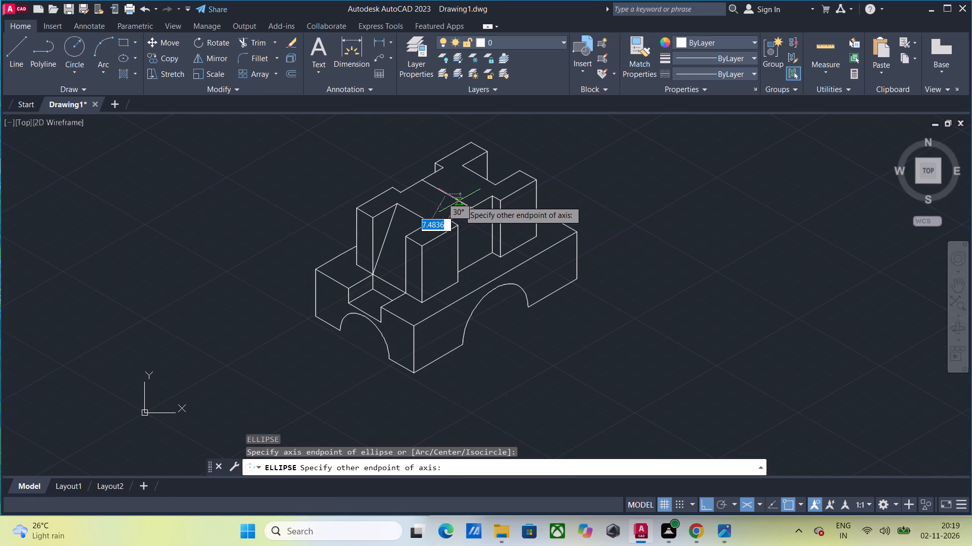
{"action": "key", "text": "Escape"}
Draw an isocircle of radius 10 centred on the construction line's midpoint on the upper block's top face.
{"action": "key", "text": "Return"}
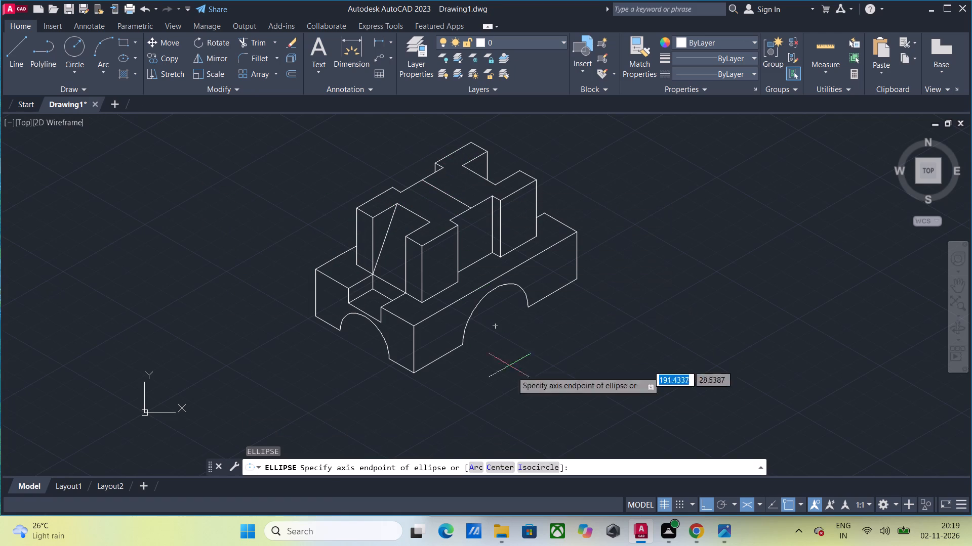
{"action": "left_click", "coordinate": [533, 463]}
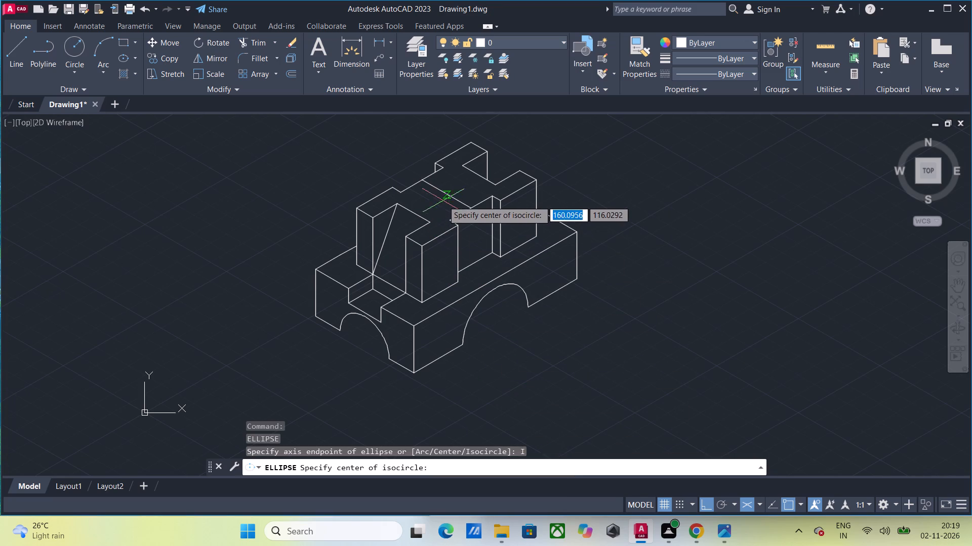
{"action": "left_click", "coordinate": [443, 193]}
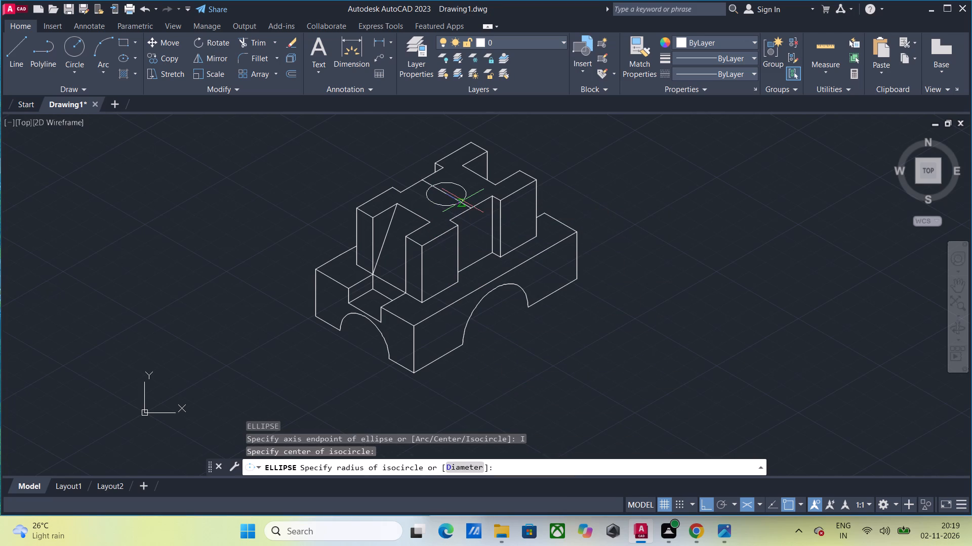
{"action": "type", "text": "10"}
{"action": "key", "text": "Return"}
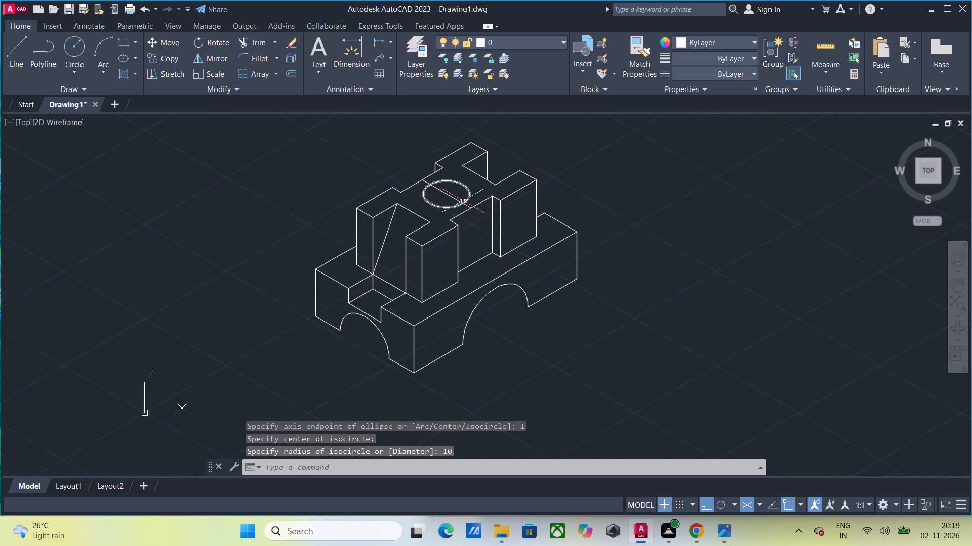
Erase the construction line running through the isocircle.
{"action": "left_click", "coordinate": [454, 199]}
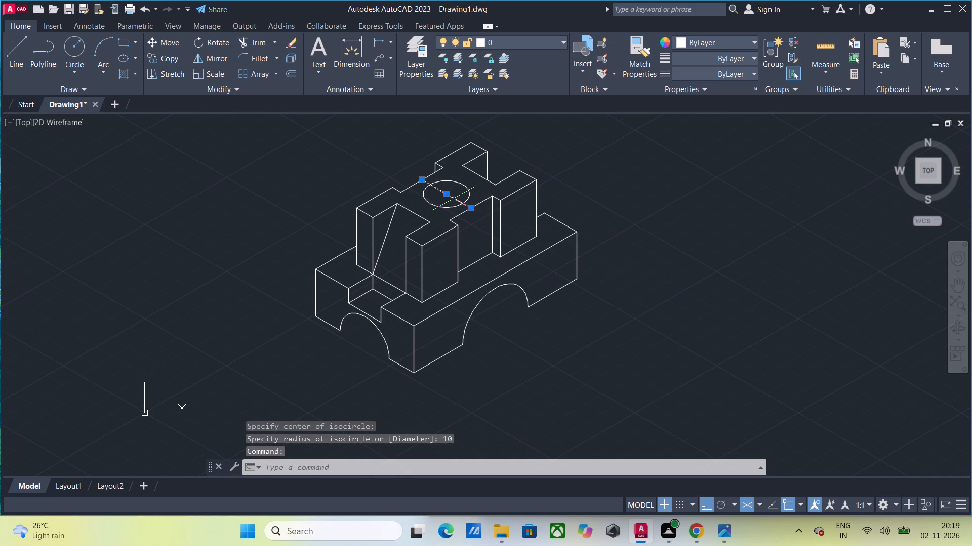
{"action": "key", "text": "Delete"}
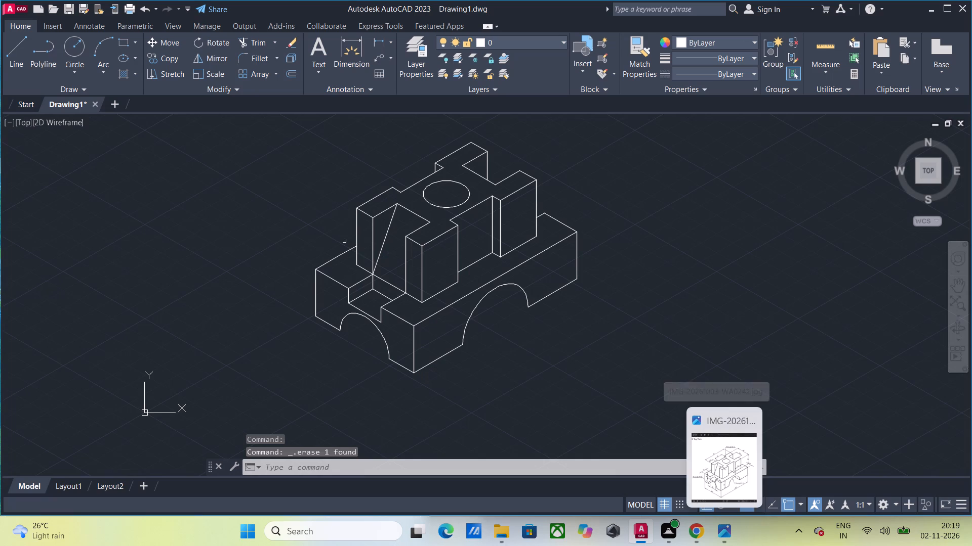
Set the current object colour to Green.
{"action": "left_click", "coordinate": [708, 48]}
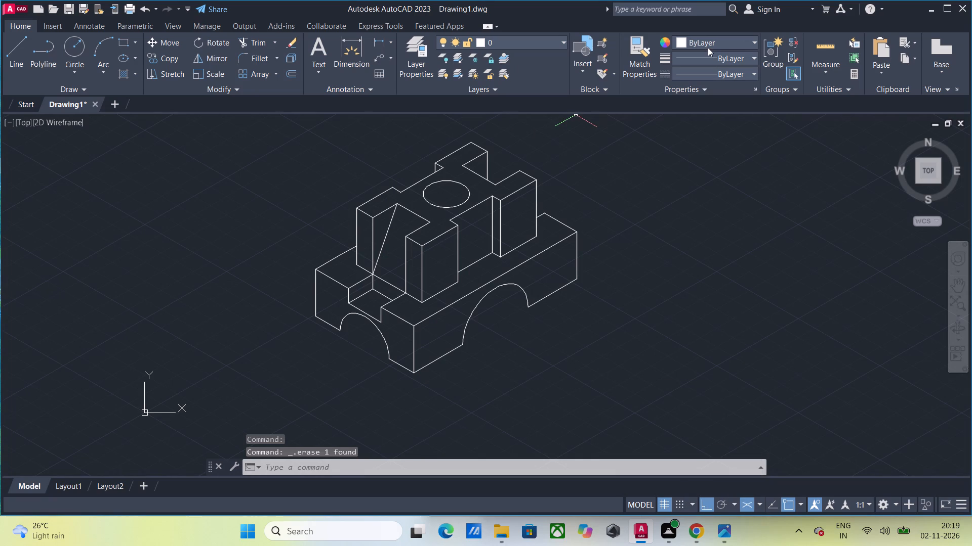
{"action": "left_click", "coordinate": [706, 165]}
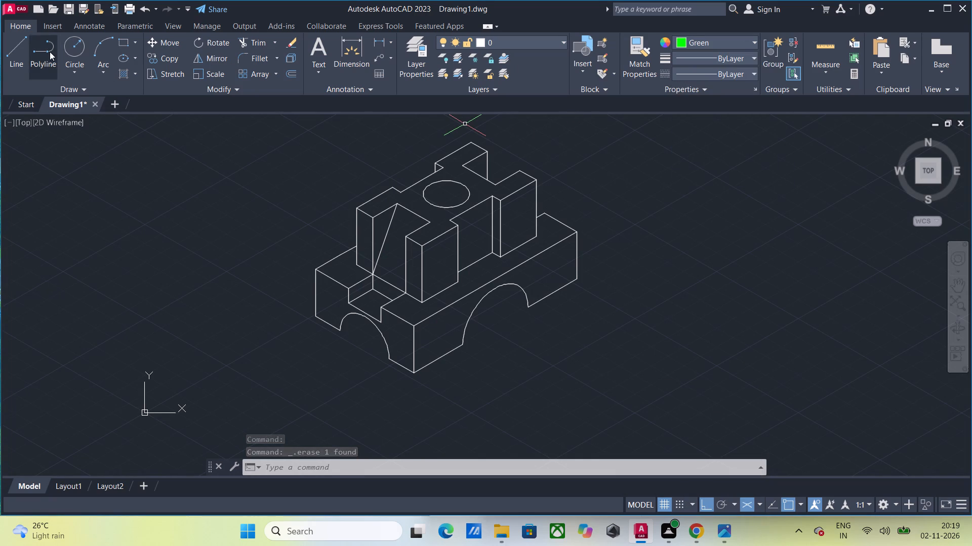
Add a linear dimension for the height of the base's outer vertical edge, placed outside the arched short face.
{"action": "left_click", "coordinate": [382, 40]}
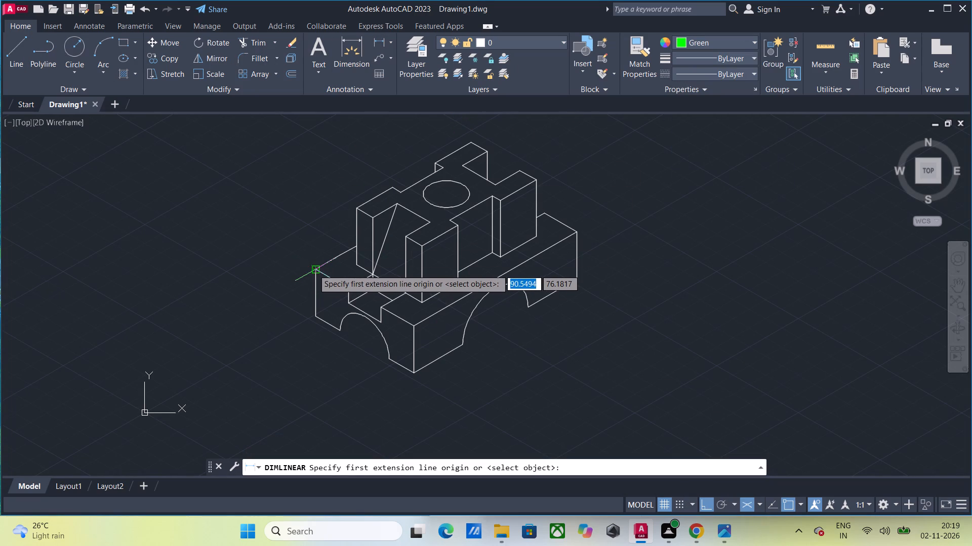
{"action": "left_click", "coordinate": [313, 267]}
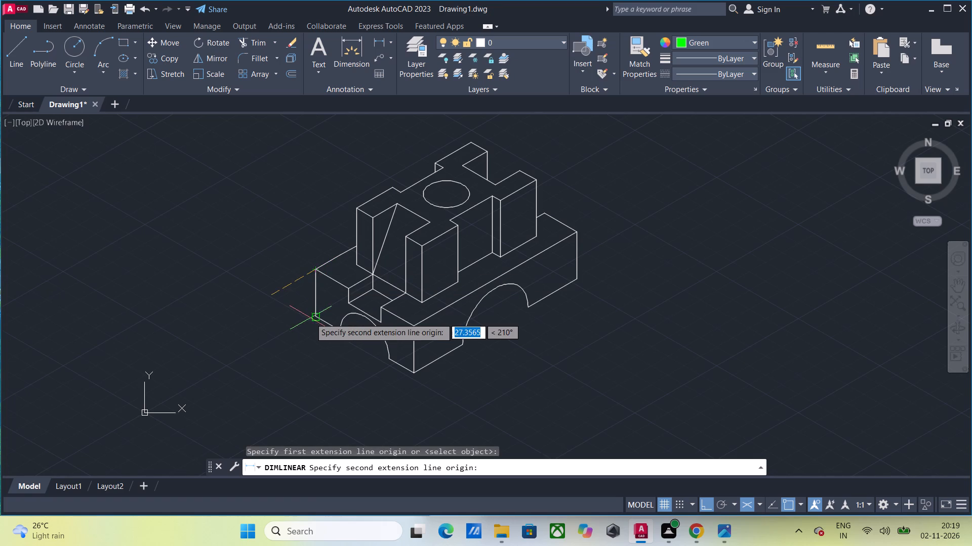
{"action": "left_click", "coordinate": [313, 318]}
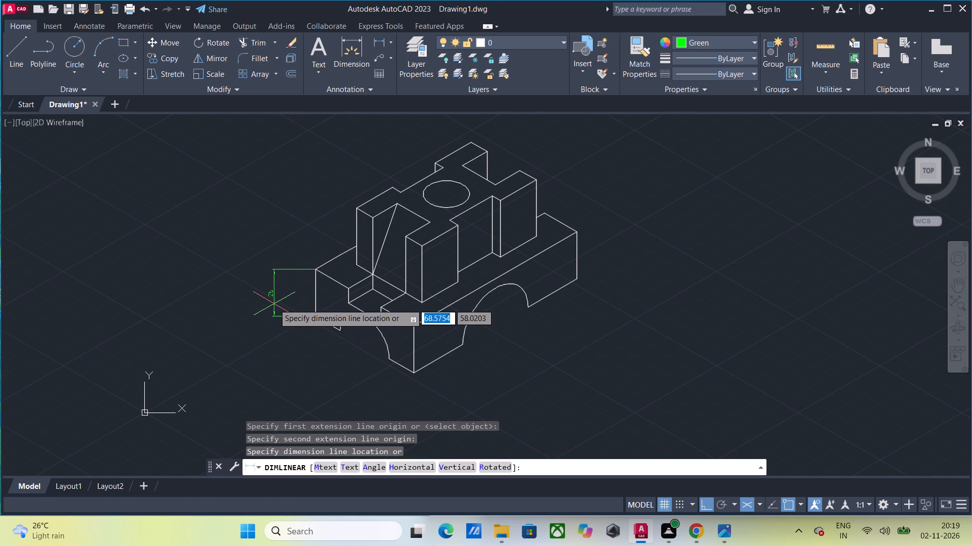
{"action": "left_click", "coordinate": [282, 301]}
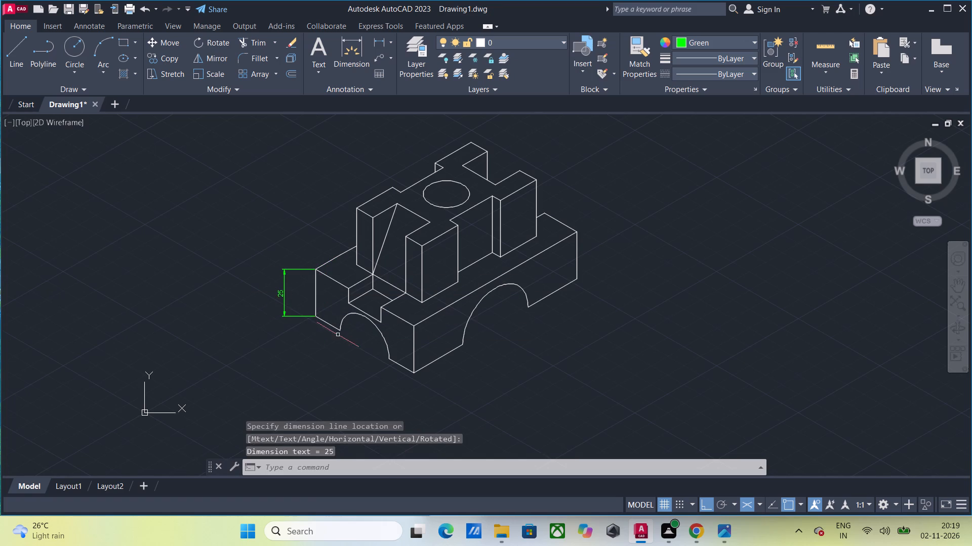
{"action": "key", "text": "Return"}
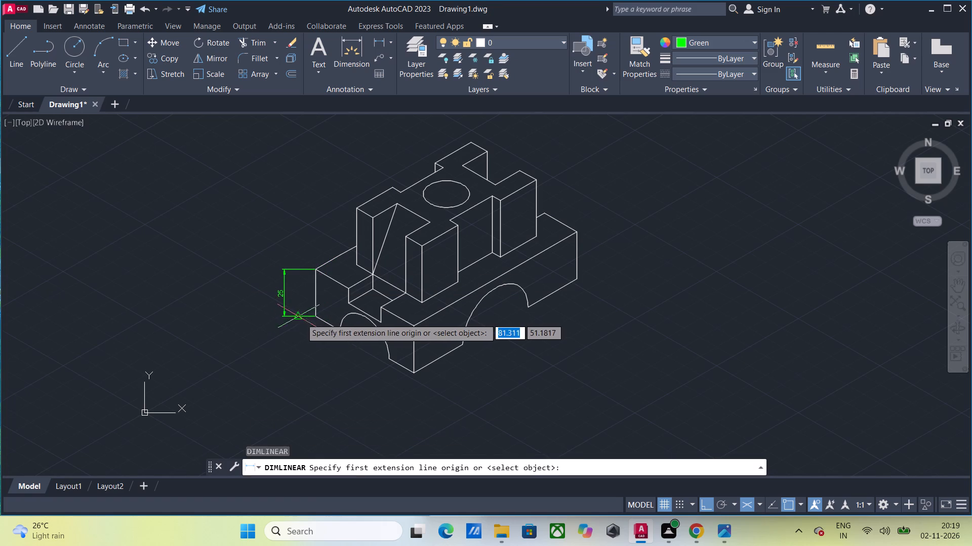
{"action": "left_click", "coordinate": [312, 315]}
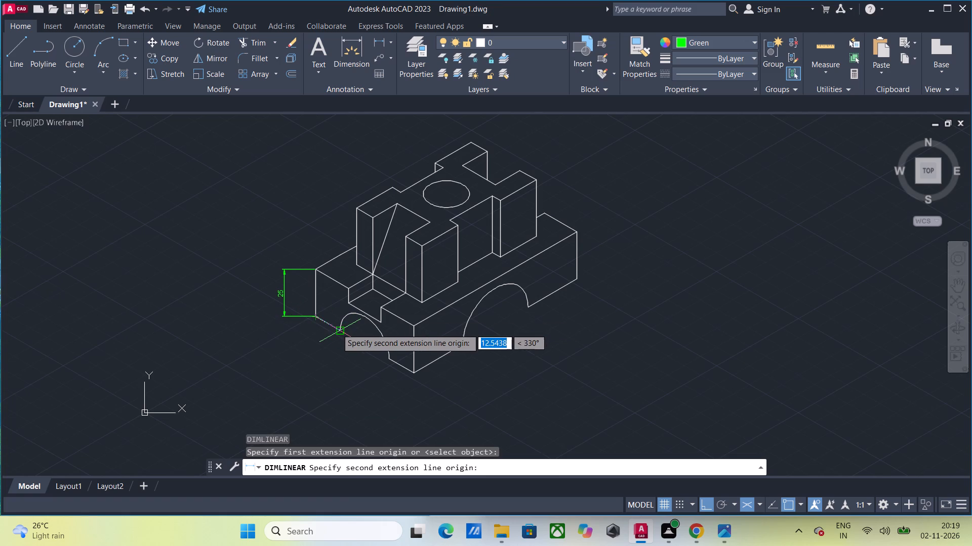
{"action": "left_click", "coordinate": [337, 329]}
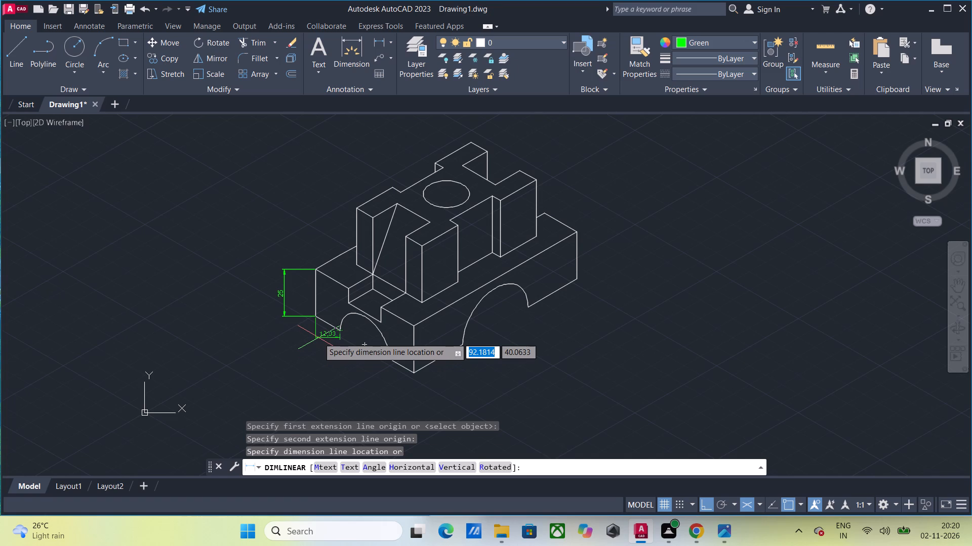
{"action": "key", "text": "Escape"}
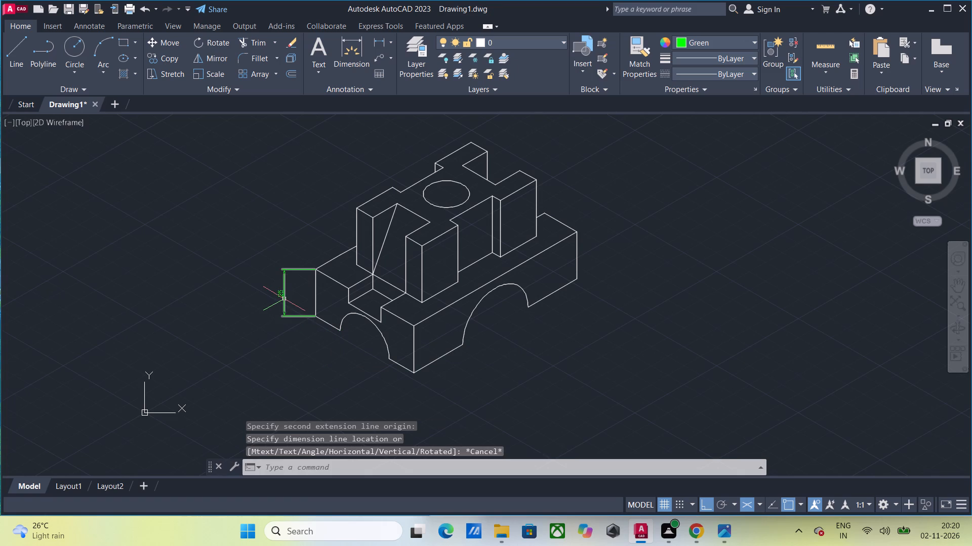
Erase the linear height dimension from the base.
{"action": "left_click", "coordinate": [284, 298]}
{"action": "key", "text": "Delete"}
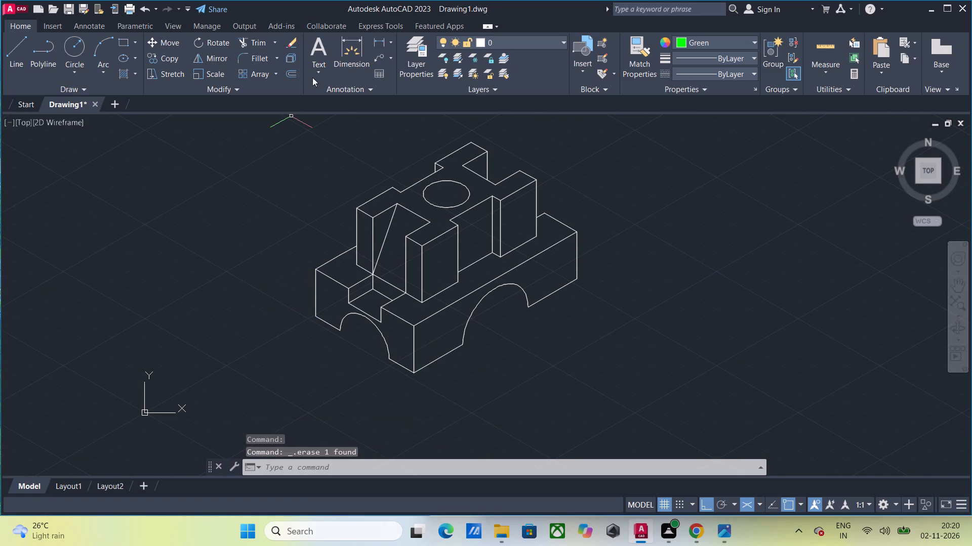
Add an aligned dimension for the height of the base's outer vertical edge beside the arched short face.
{"action": "left_click", "coordinate": [387, 40]}
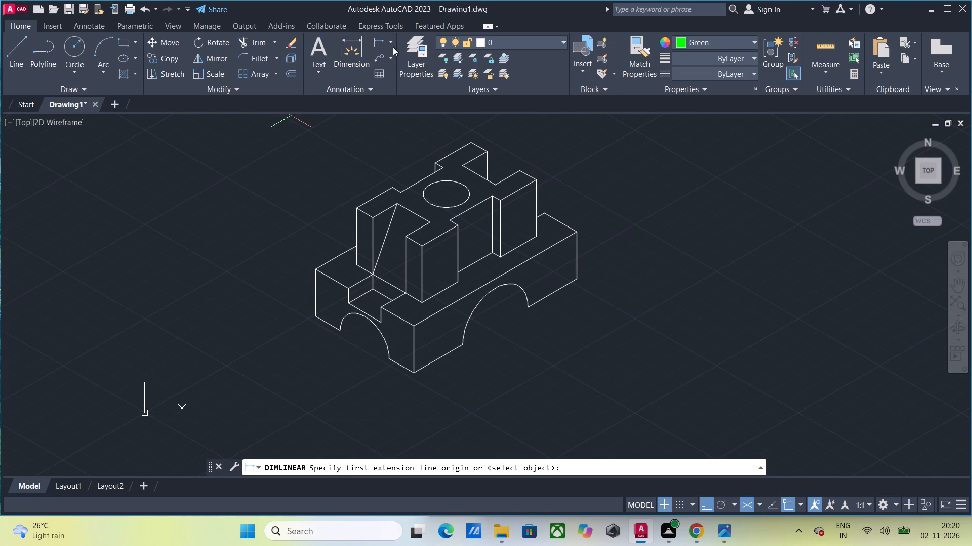
{"action": "left_click", "coordinate": [392, 43]}
{"action": "left_click", "coordinate": [387, 87]}
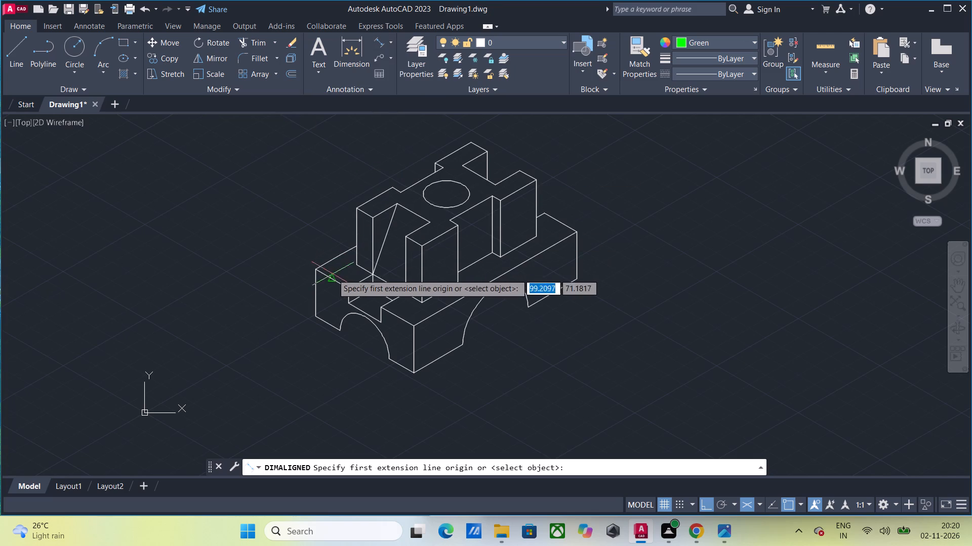
{"action": "left_click", "coordinate": [315, 270]}
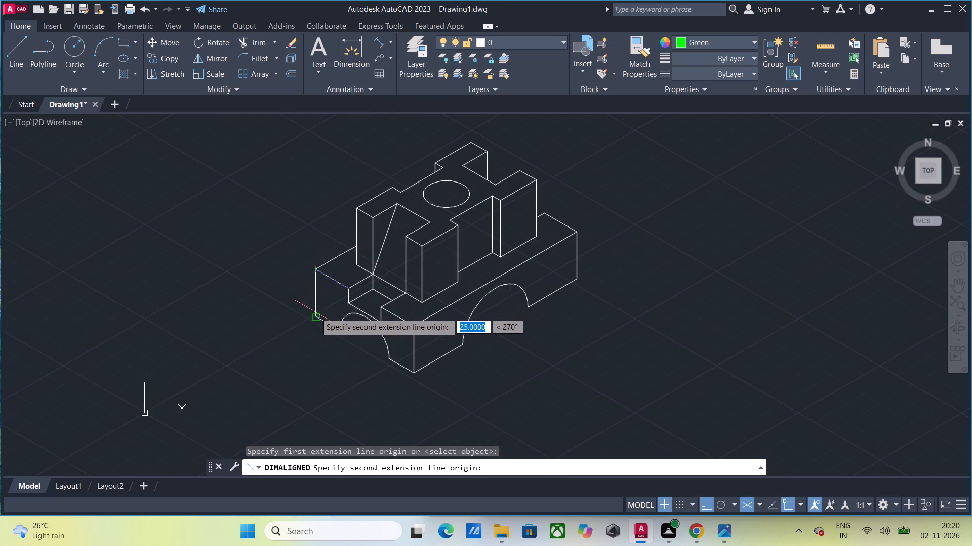
{"action": "left_click", "coordinate": [315, 314]}
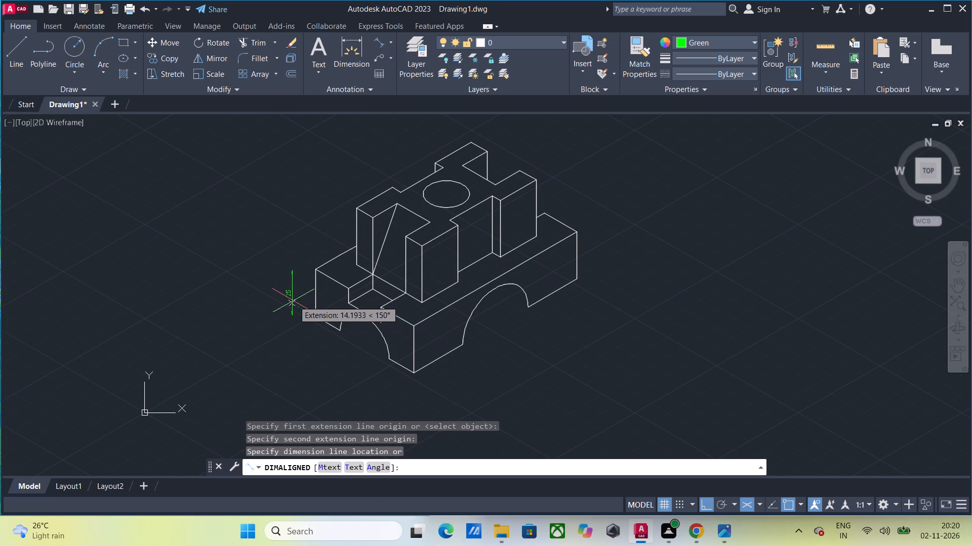
{"action": "left_click", "coordinate": [281, 298]}
Add an aligned dimension to the short face's bottom edge between the base's outer corner and the small arch.
{"action": "key", "text": "Return"}
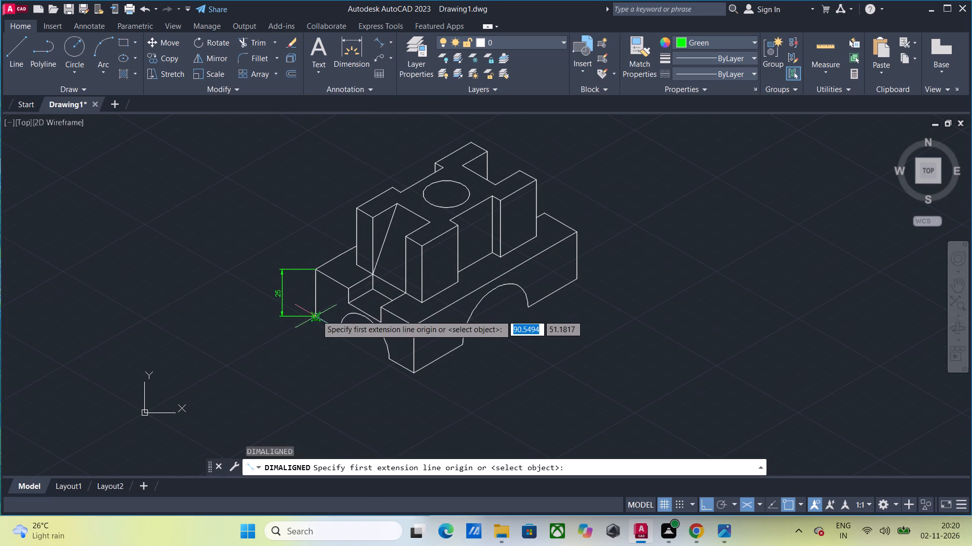
{"action": "left_click", "coordinate": [316, 316]}
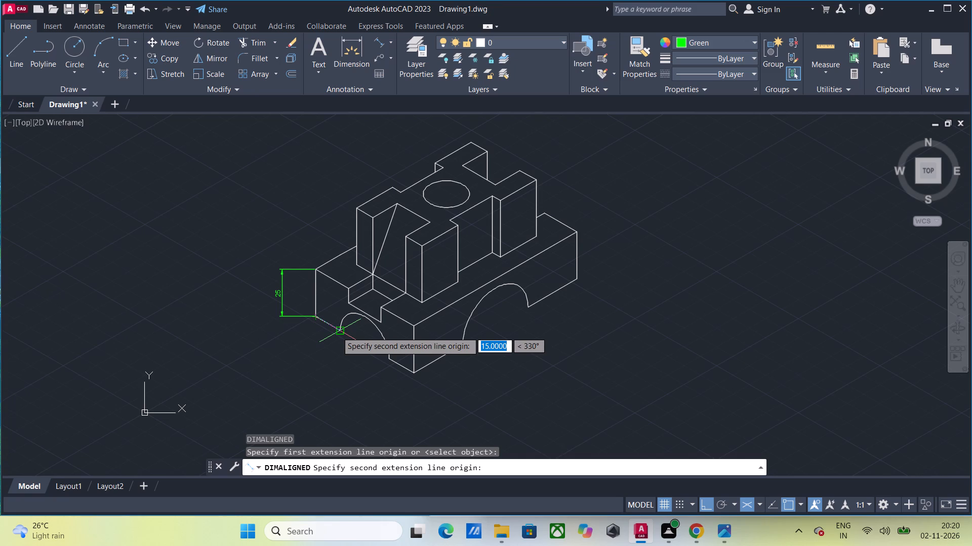
{"action": "left_click", "coordinate": [337, 332]}
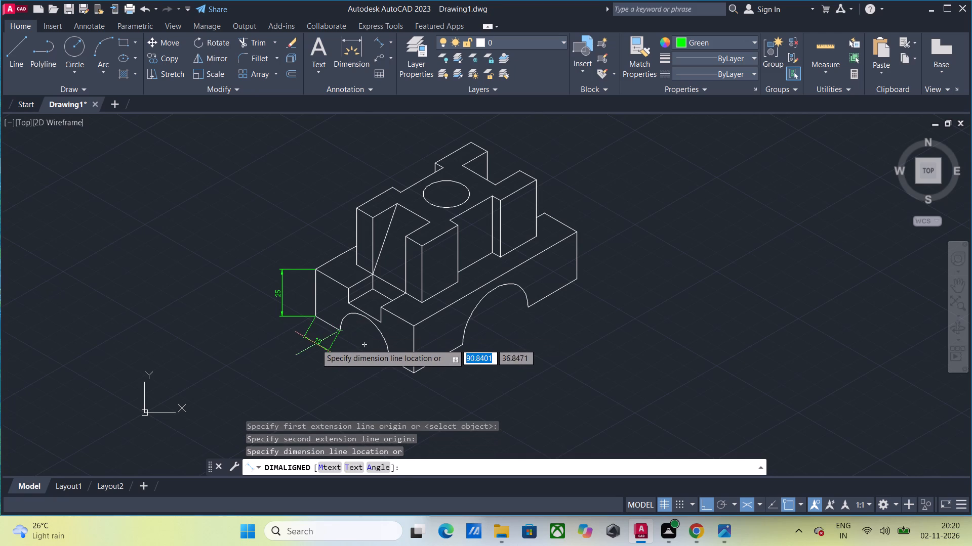
{"action": "left_click", "coordinate": [316, 344]}
Add an aligned dimension of 60 along the short arched face's full bottom edge, outside the existing 15 dimension.
{"action": "key", "text": "Return"}
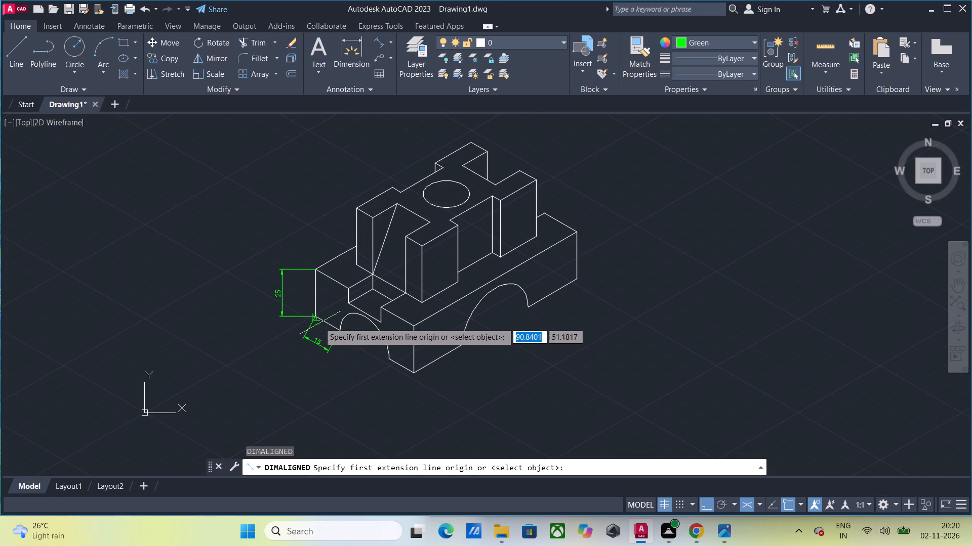
{"action": "left_click", "coordinate": [317, 317]}
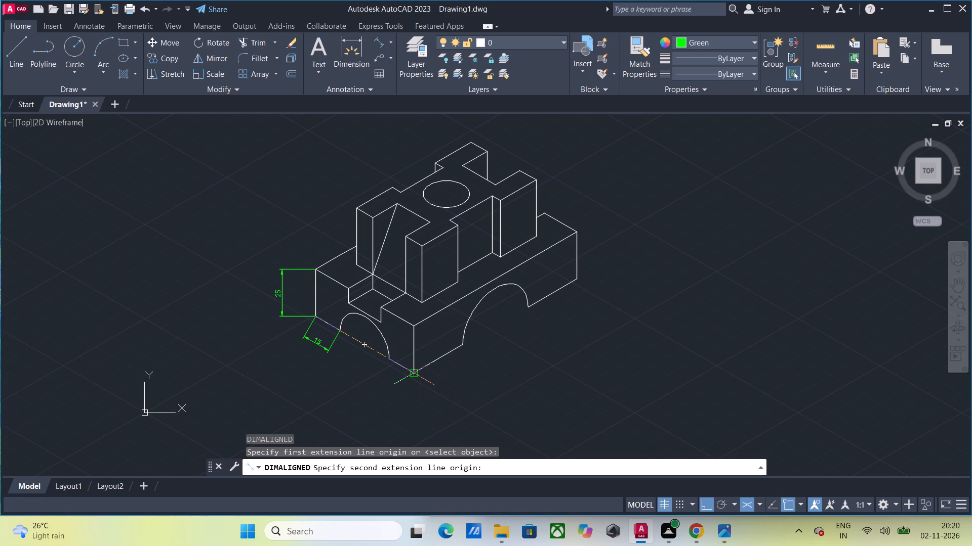
{"action": "key", "text": "6"}
{"action": "key", "text": "0"}
{"action": "key", "text": "Return"}
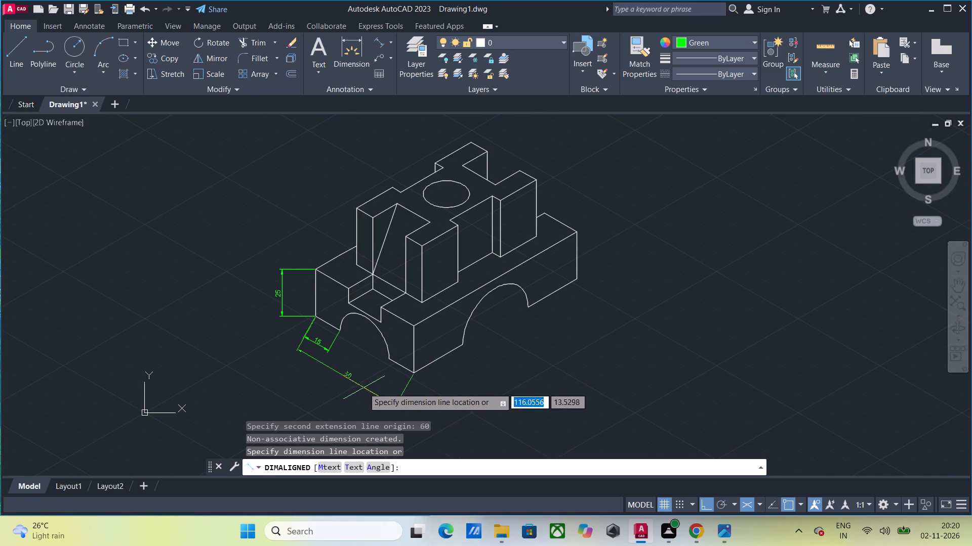
{"action": "left_click", "coordinate": [363, 388]}
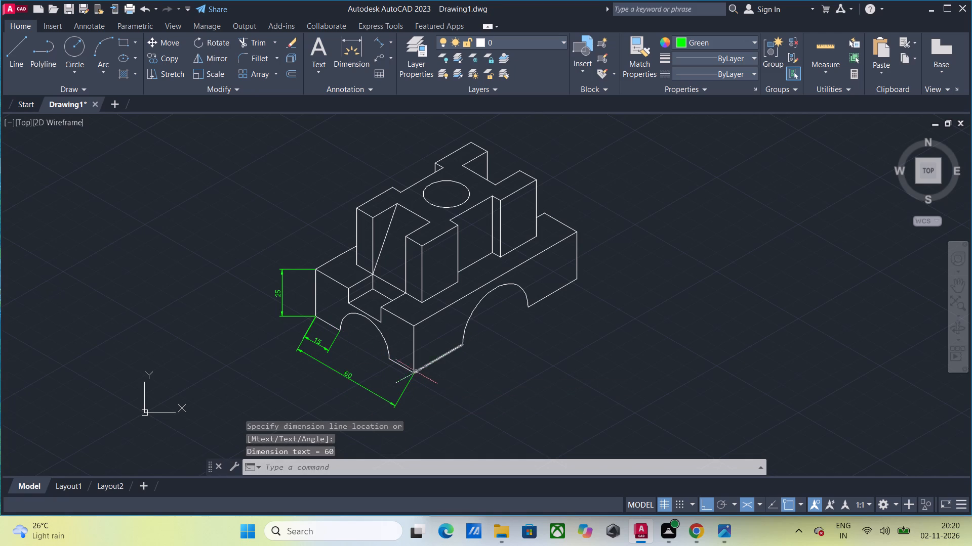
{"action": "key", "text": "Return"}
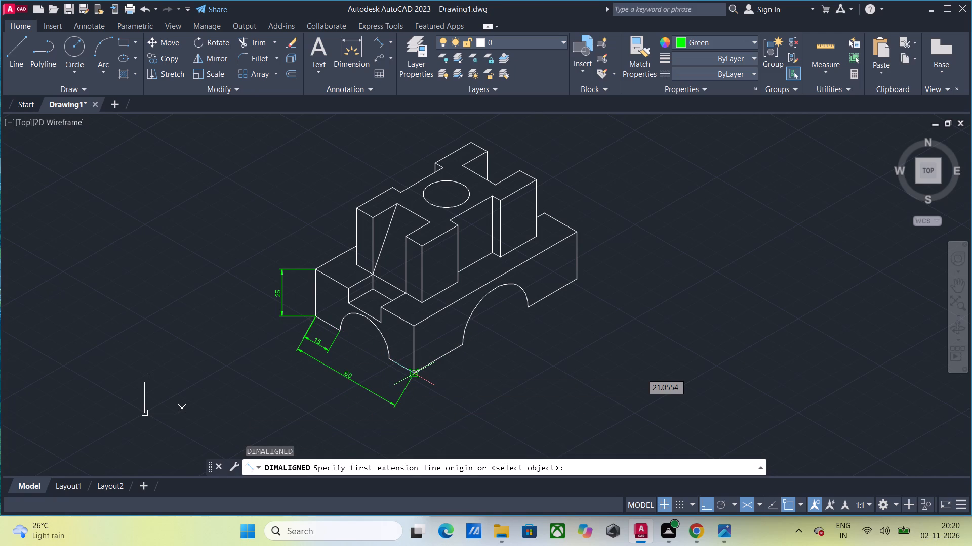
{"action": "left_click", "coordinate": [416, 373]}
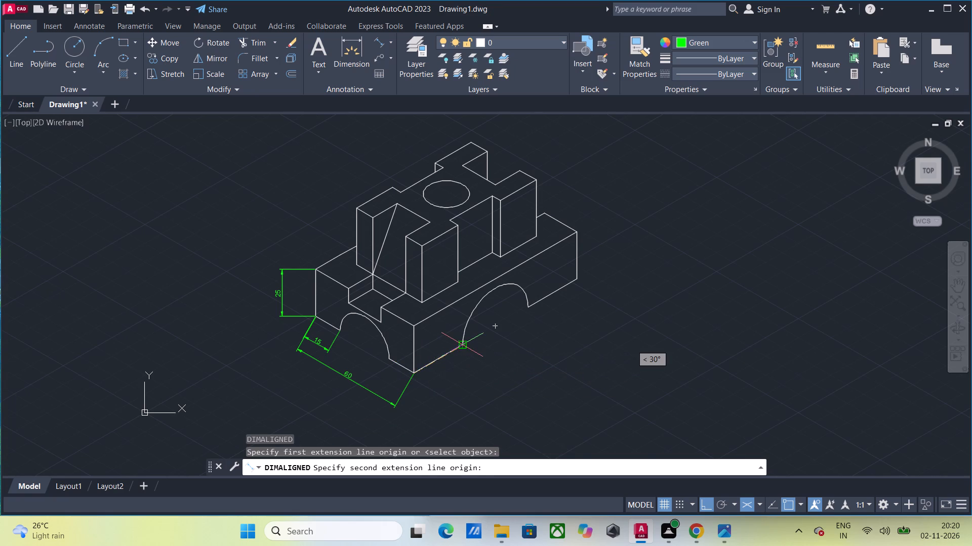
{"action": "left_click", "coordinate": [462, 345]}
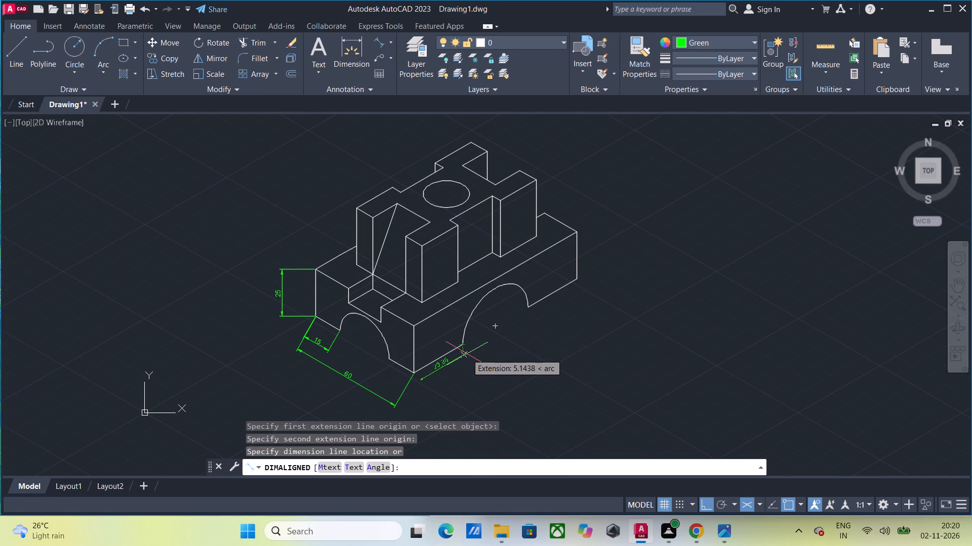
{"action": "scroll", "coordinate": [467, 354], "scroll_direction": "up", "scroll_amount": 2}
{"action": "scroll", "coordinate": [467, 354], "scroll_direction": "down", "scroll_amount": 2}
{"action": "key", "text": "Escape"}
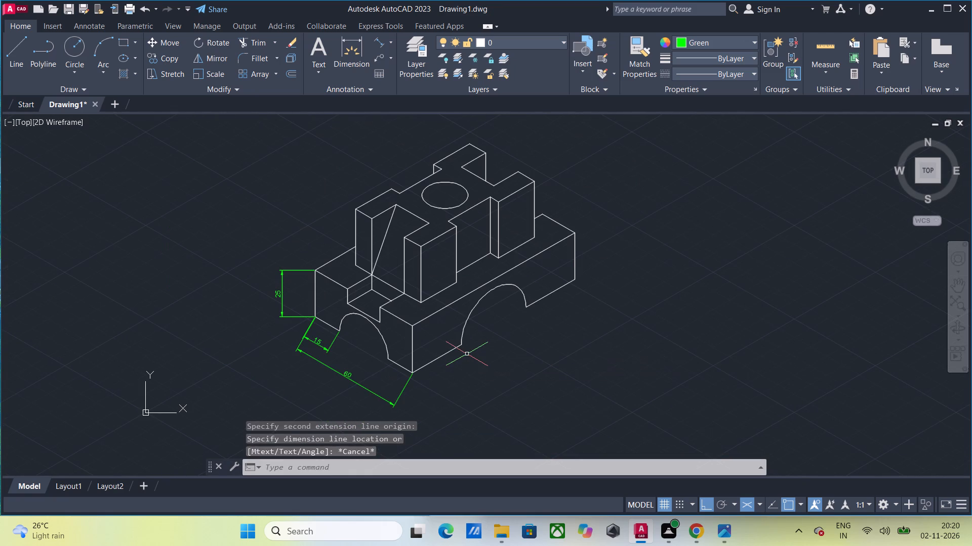
Add an aligned dimension of 30 along the long face's bottom edge, from the base's front corner to the large arch.
{"action": "key", "text": "Return"}
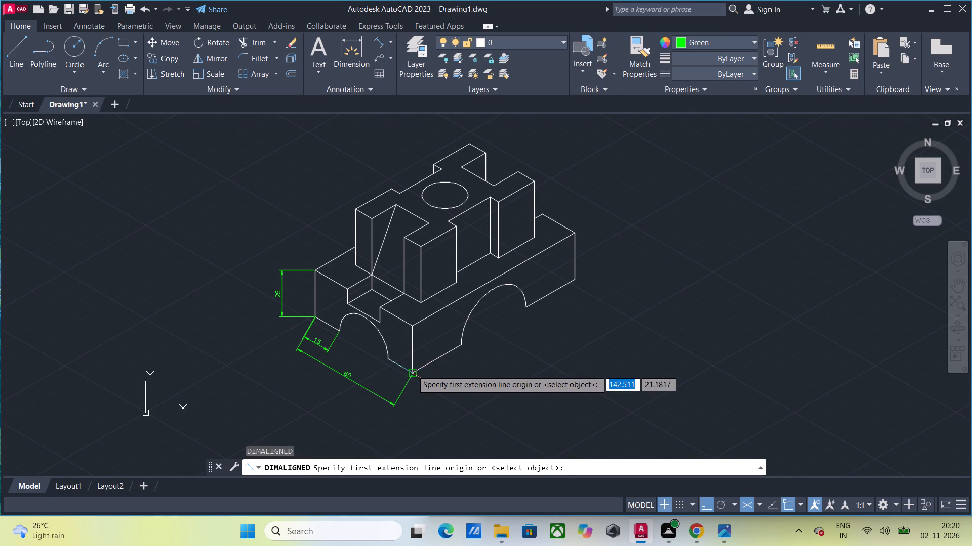
{"action": "left_click", "coordinate": [412, 370]}
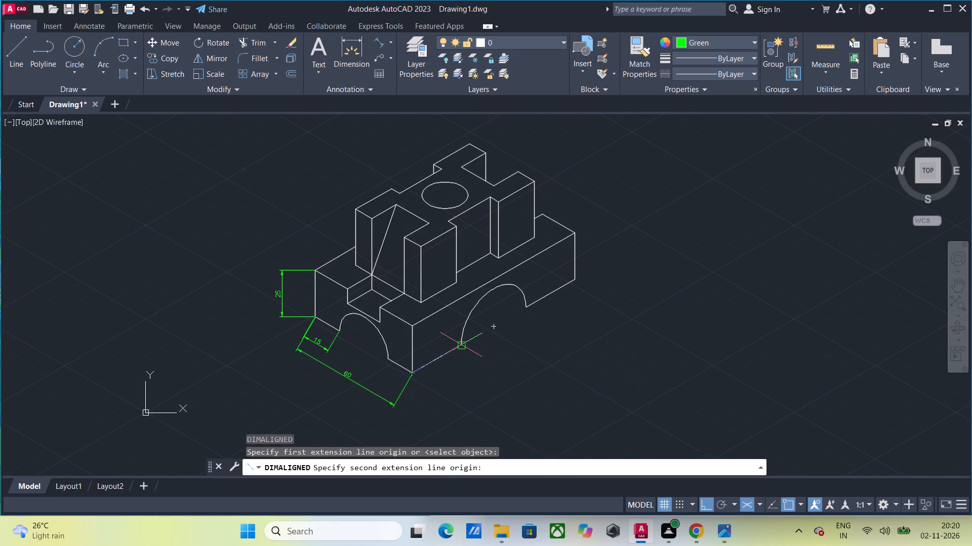
{"action": "type", "text": "30"}
{"action": "key", "text": "Return"}
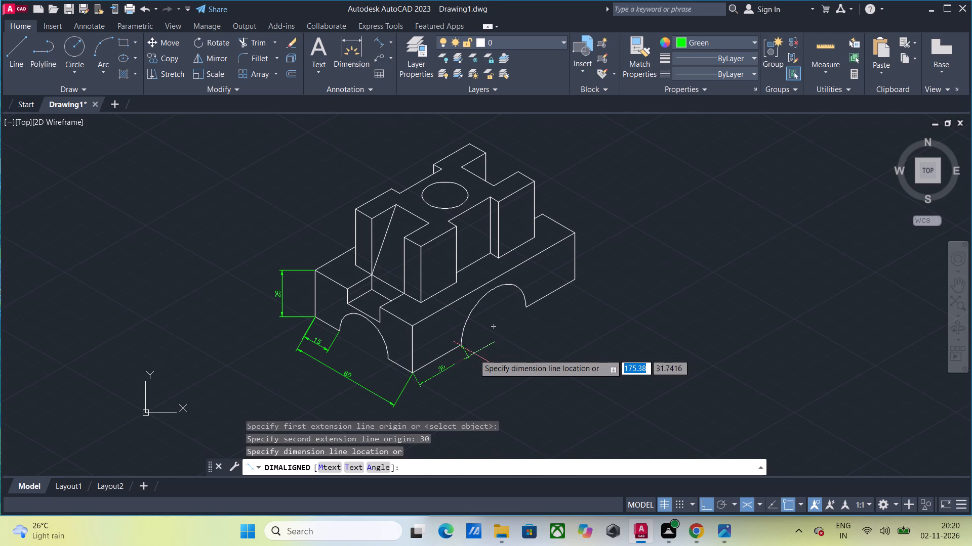
{"action": "left_click", "coordinate": [475, 358]}
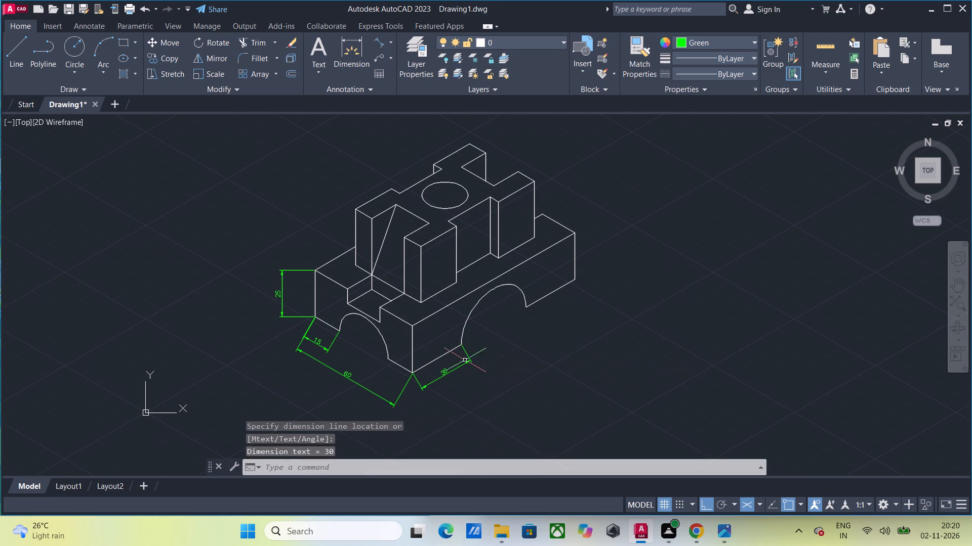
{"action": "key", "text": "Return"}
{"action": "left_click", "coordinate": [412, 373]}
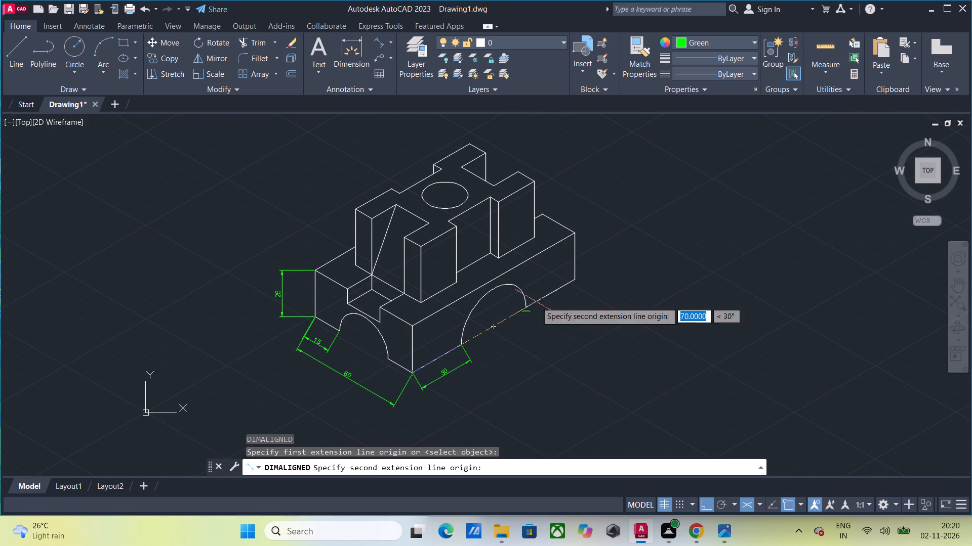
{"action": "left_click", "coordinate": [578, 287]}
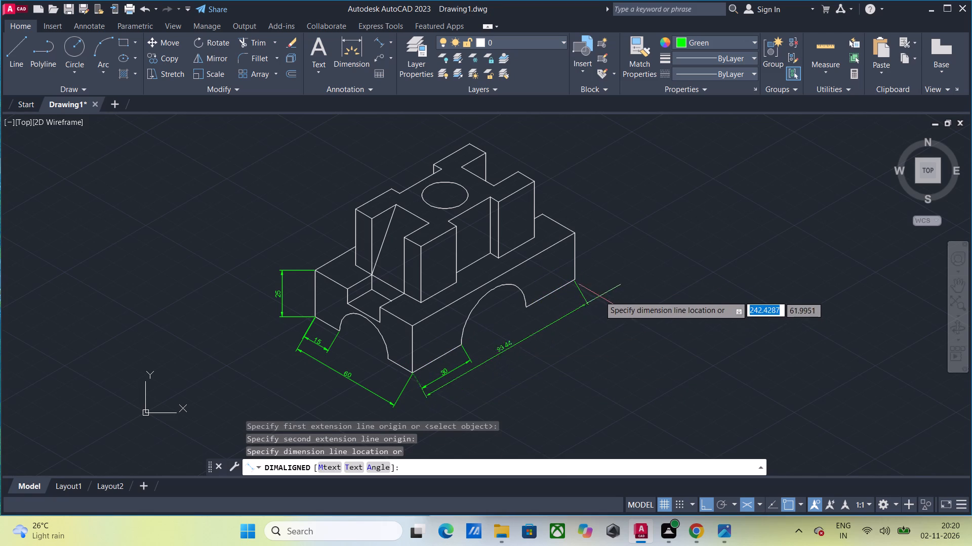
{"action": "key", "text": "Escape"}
Add an aligned dimension for the long face's full bottom length, from the front corner to the far corner, outside the 30 dimension.
{"action": "key", "text": "Return"}
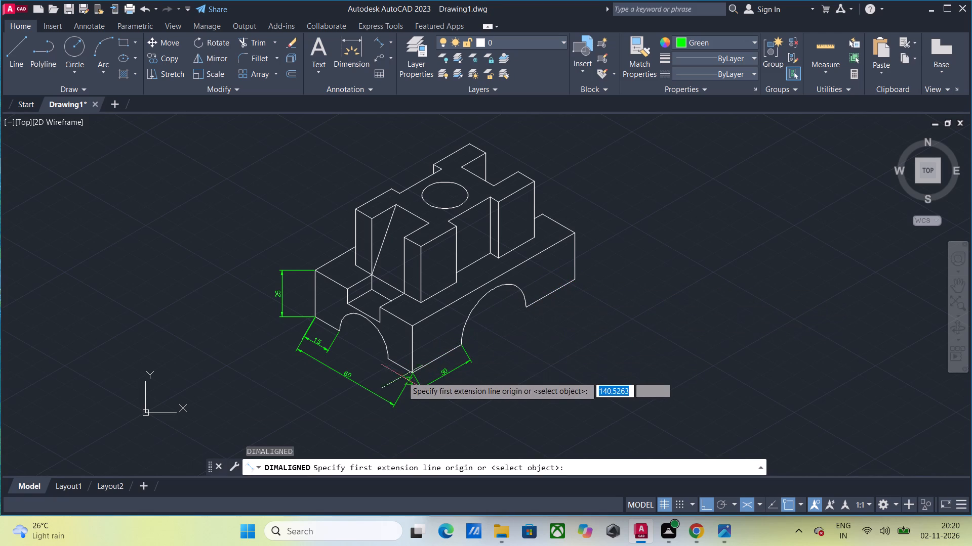
{"action": "left_click", "coordinate": [413, 371]}
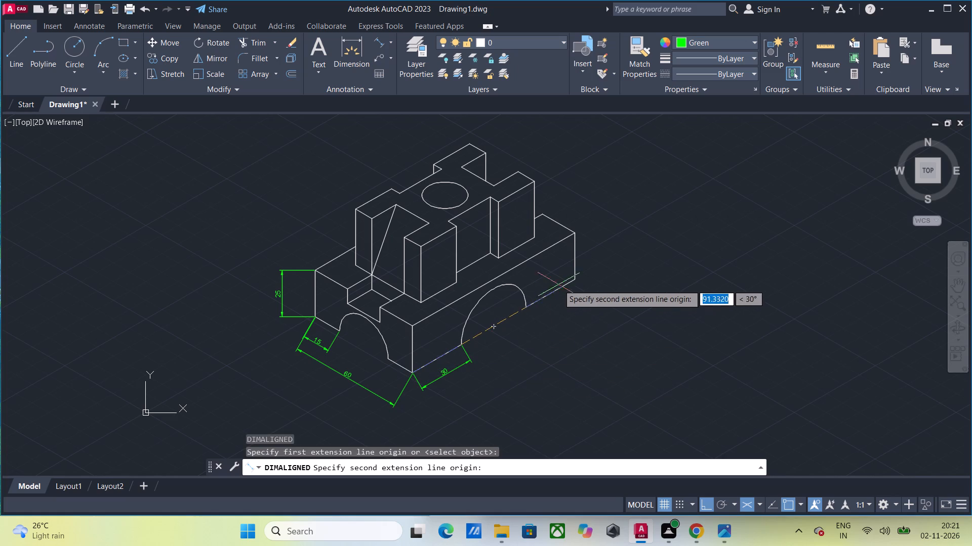
{"action": "left_click", "coordinate": [573, 279]}
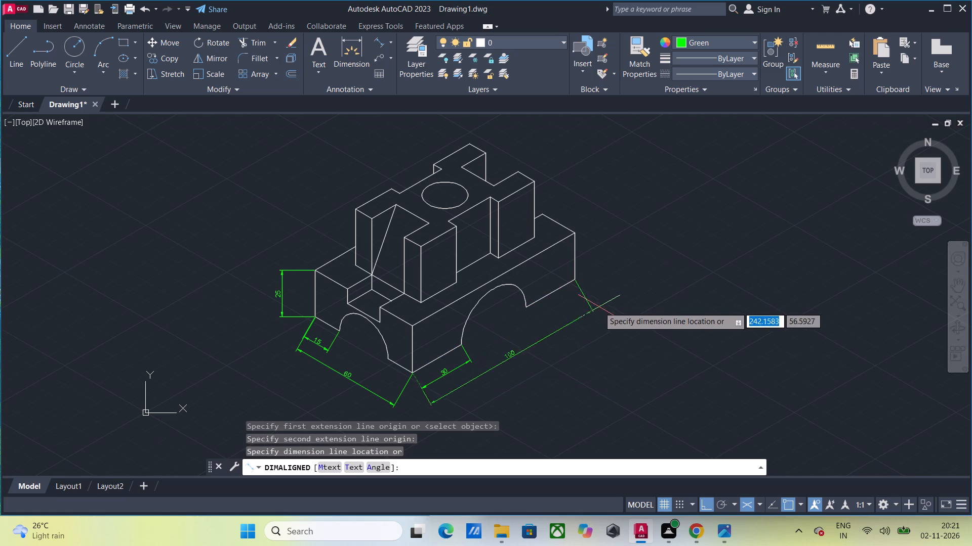
{"action": "left_click", "coordinate": [599, 310]}
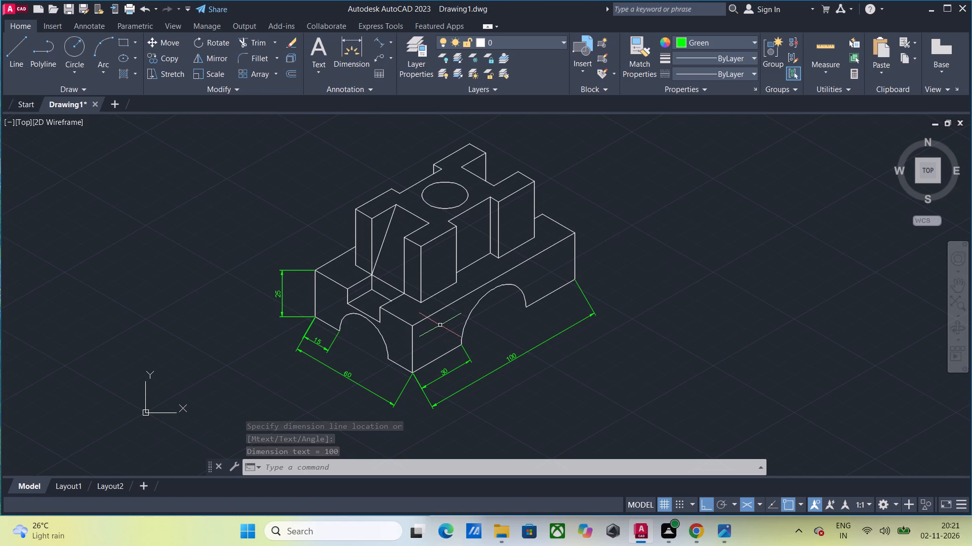
Add an aligned dimension for the vertical depth of the notch in the base's top above the small arch.
{"action": "key", "text": "Return"}
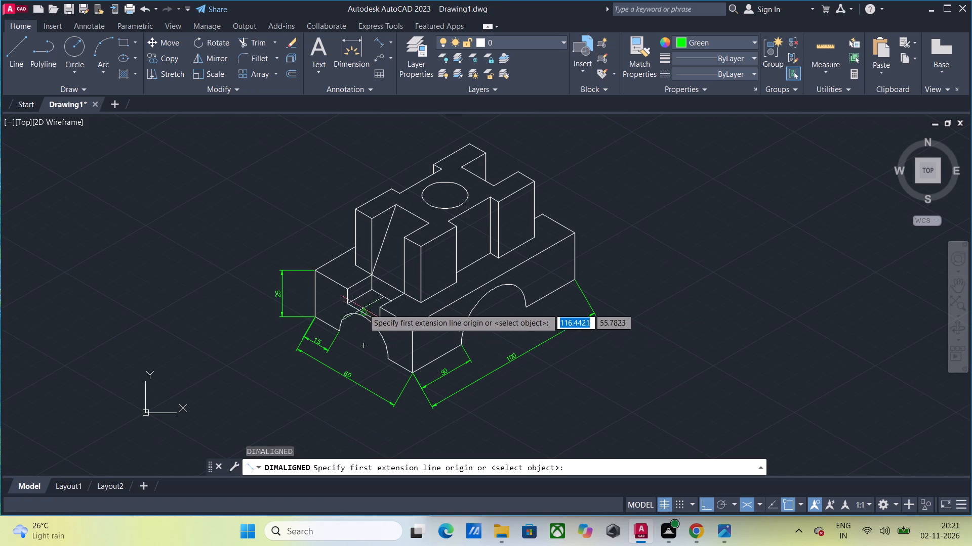
{"action": "left_click", "coordinate": [352, 303]}
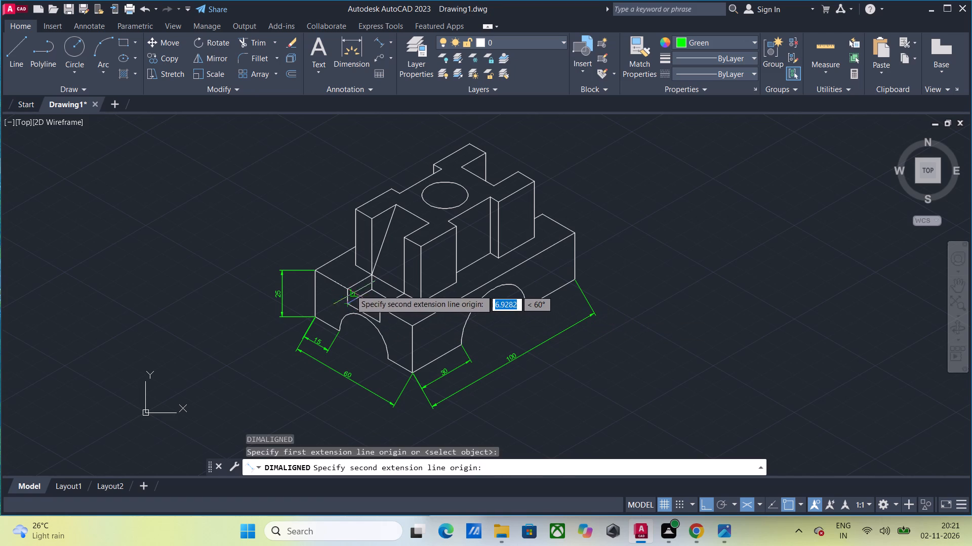
{"action": "left_click", "coordinate": [347, 289]}
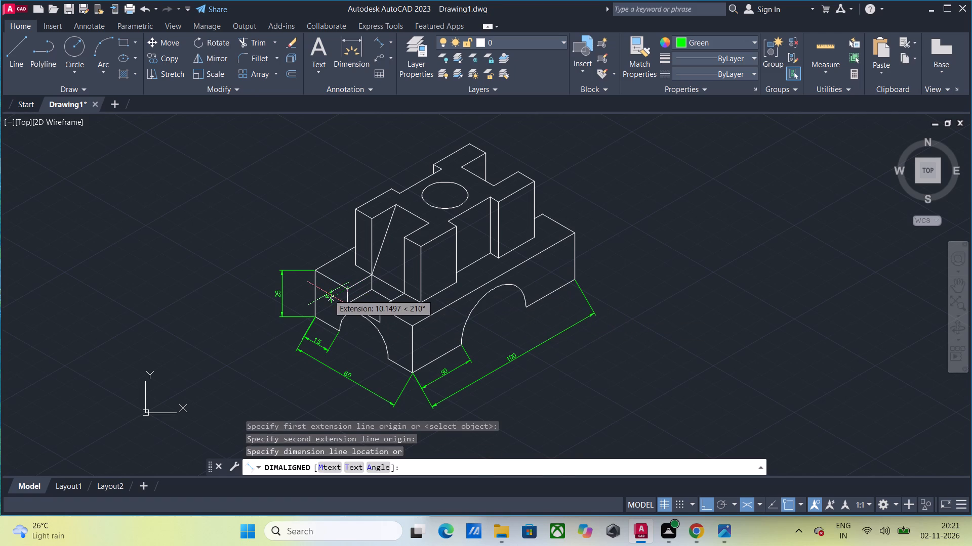
{"action": "left_click", "coordinate": [328, 294]}
Add an aligned dimension for the notch's top edge running from the short face to the upper block, placed away from the base.
{"action": "key", "text": "Return"}
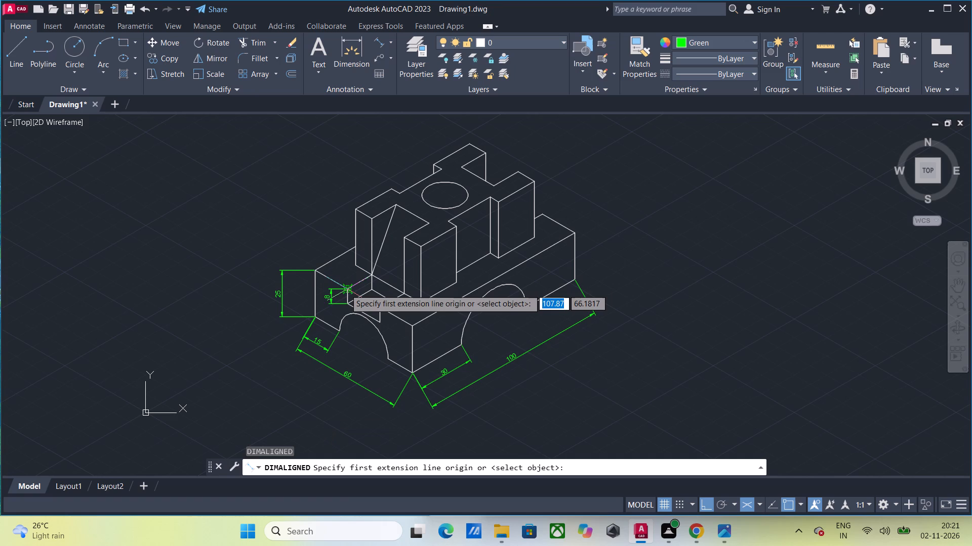
{"action": "left_click", "coordinate": [346, 290]}
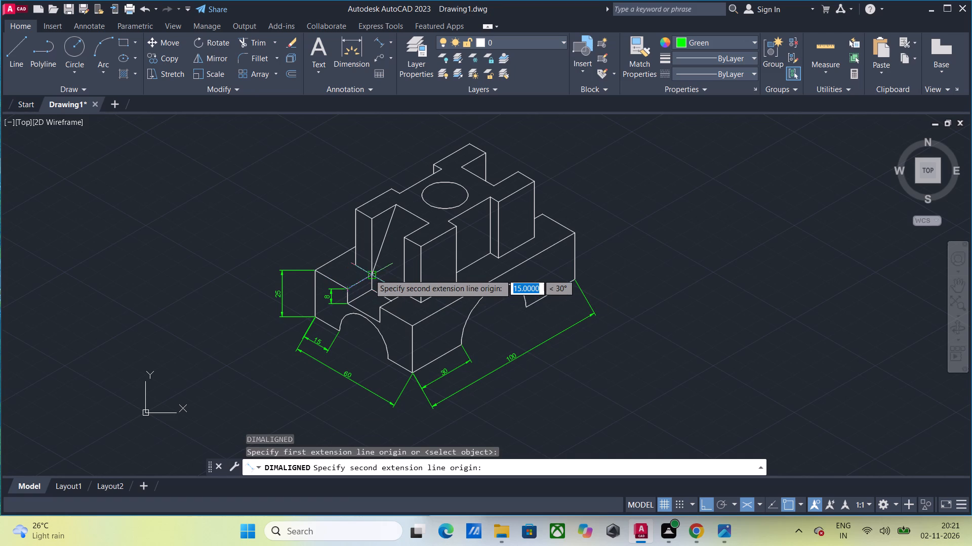
{"action": "left_click", "coordinate": [370, 274]}
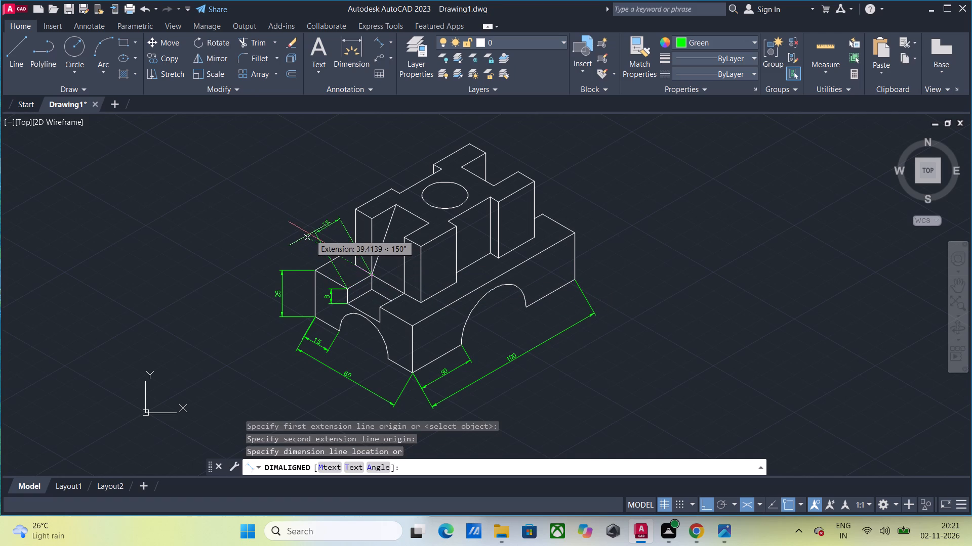
{"action": "left_click", "coordinate": [309, 234]}
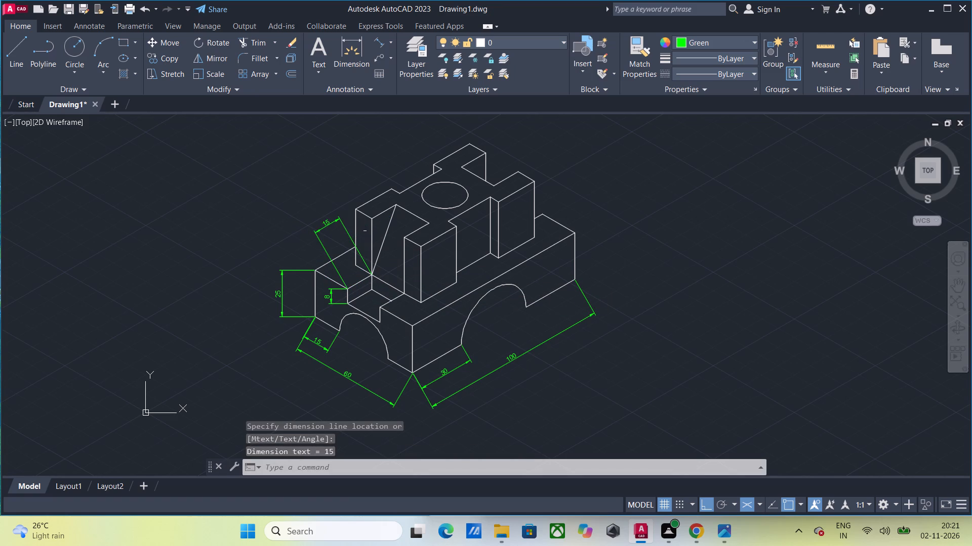
Add an aligned dimension for the height of the upper block's far outer vertical edge, placed beside the block.
{"action": "key", "text": "Return"}
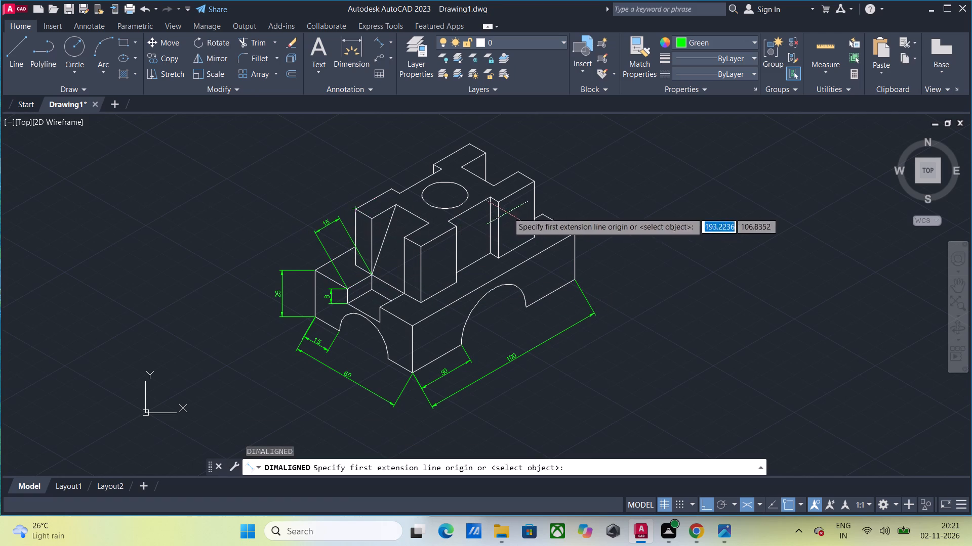
{"action": "left_click", "coordinate": [532, 185]}
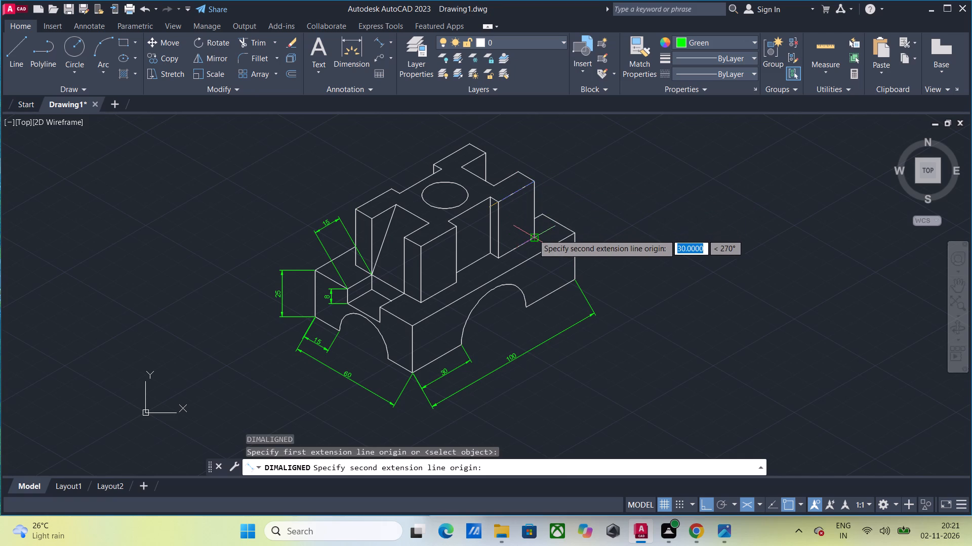
{"action": "left_click", "coordinate": [533, 234]}
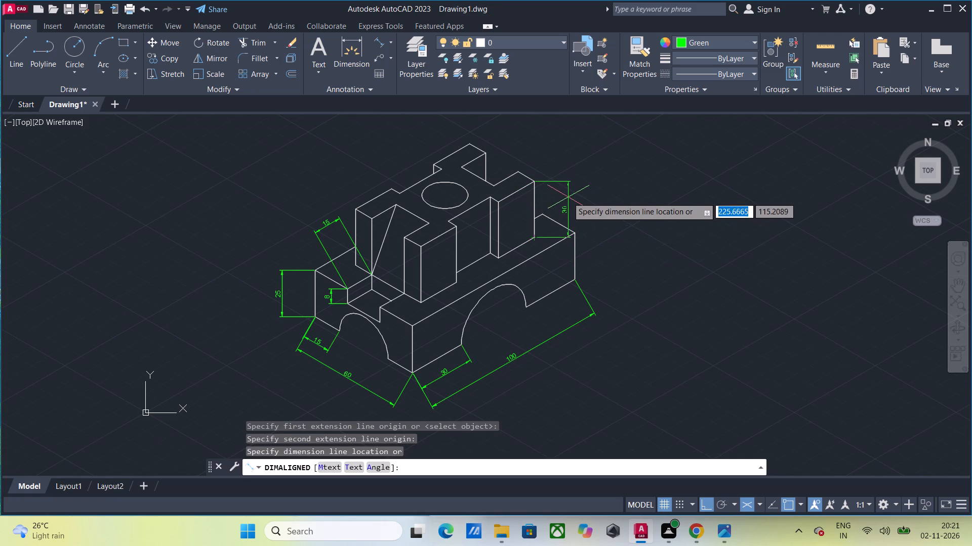
{"action": "left_click", "coordinate": [561, 196]}
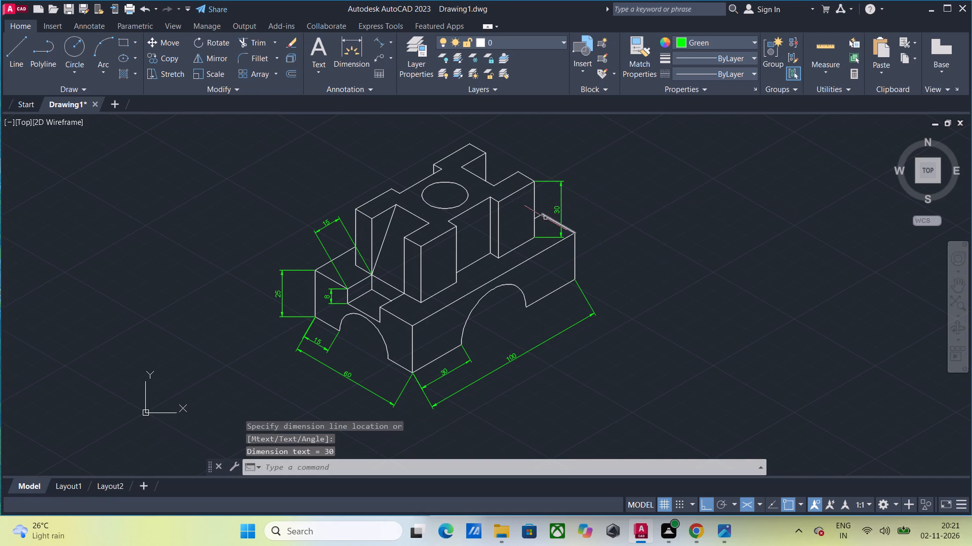
Add an aligned dimension to the short face's top edge between the notch and the base's front corner.
{"action": "key", "text": "Return"}
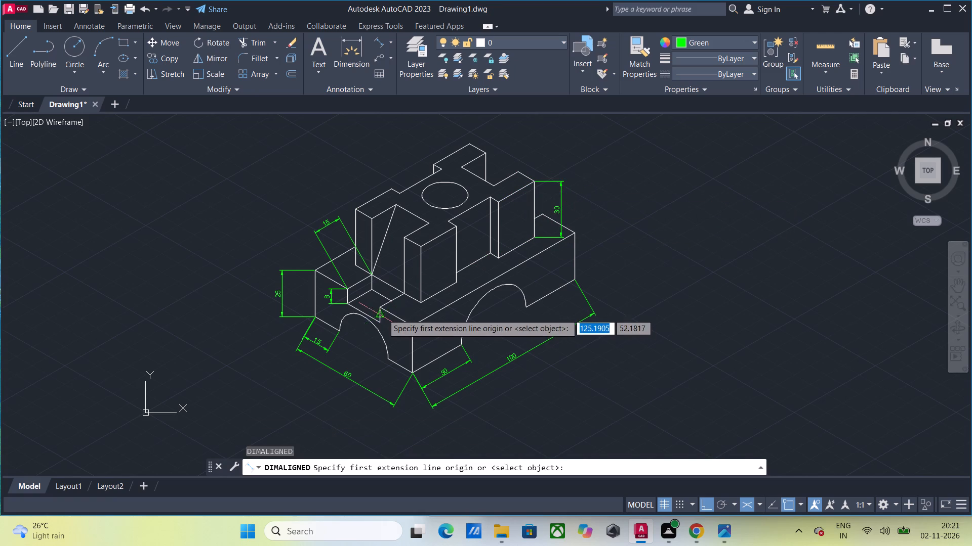
{"action": "left_click", "coordinate": [381, 305]}
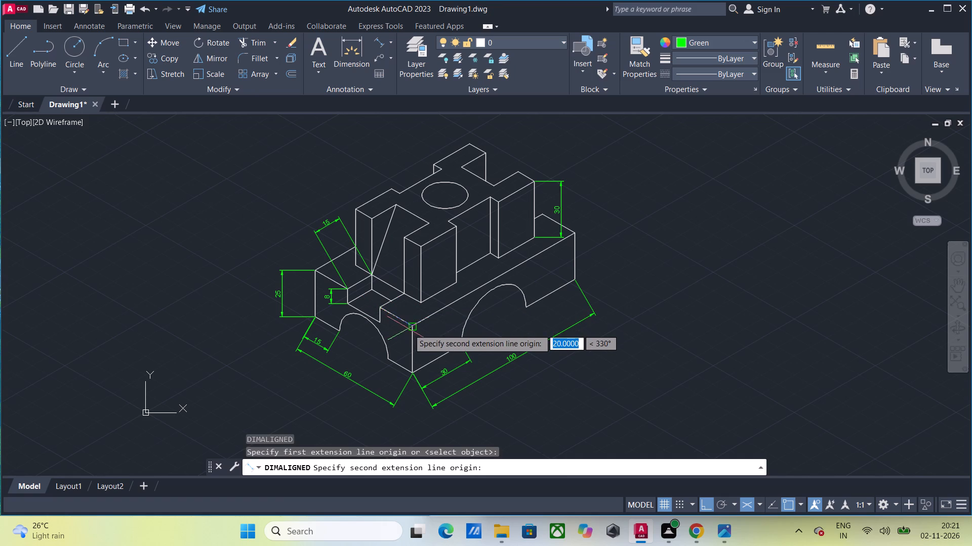
{"action": "left_click", "coordinate": [412, 327]}
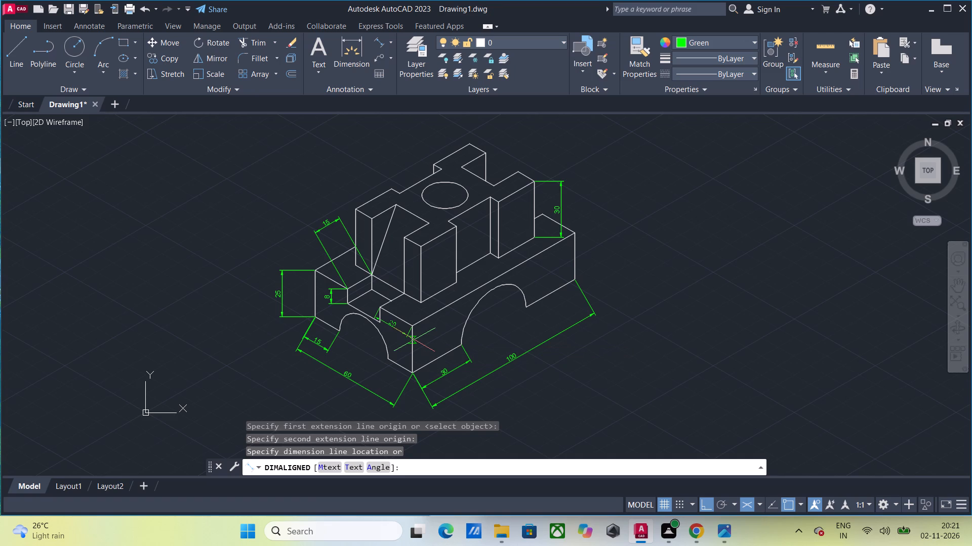
Add an aligned dimension 20 long for the notch floor above the small arch, placed just below it.
{"action": "key", "text": "Return"}
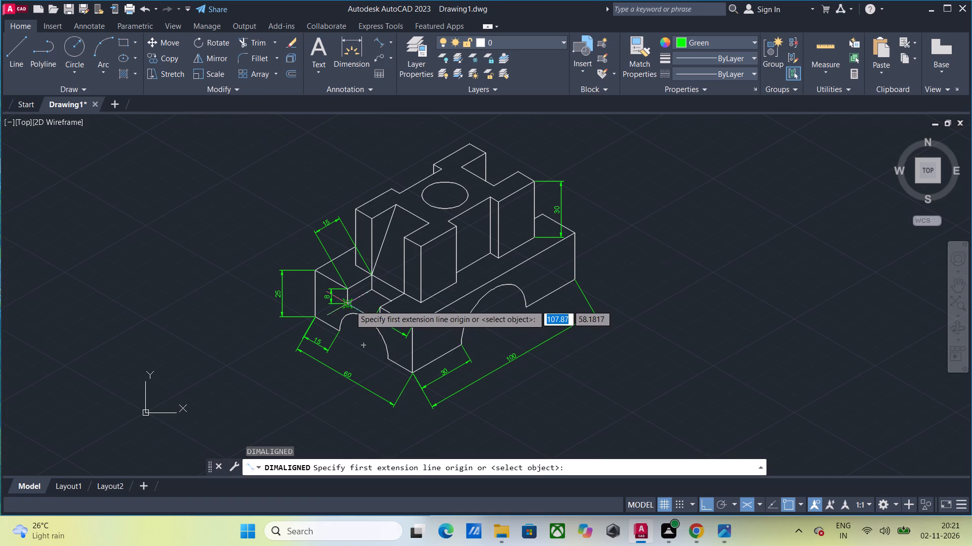
{"action": "left_click", "coordinate": [350, 305]}
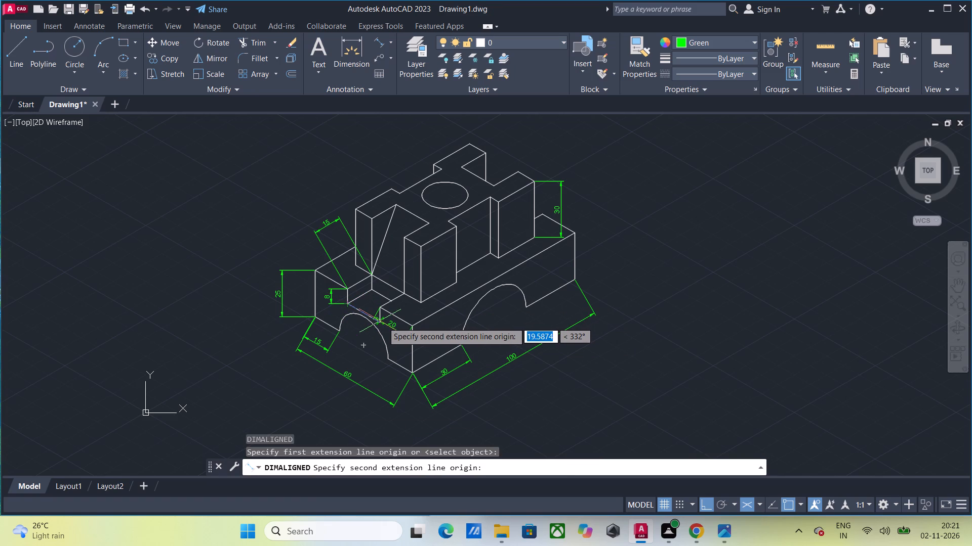
{"action": "type", "text": "20"}
{"action": "key", "text": "Return"}
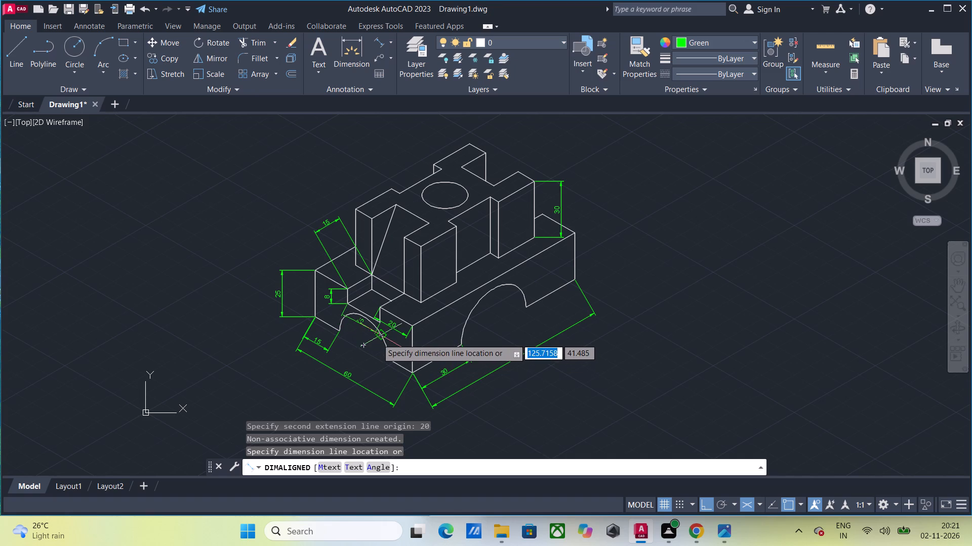
{"action": "left_click", "coordinate": [377, 339]}
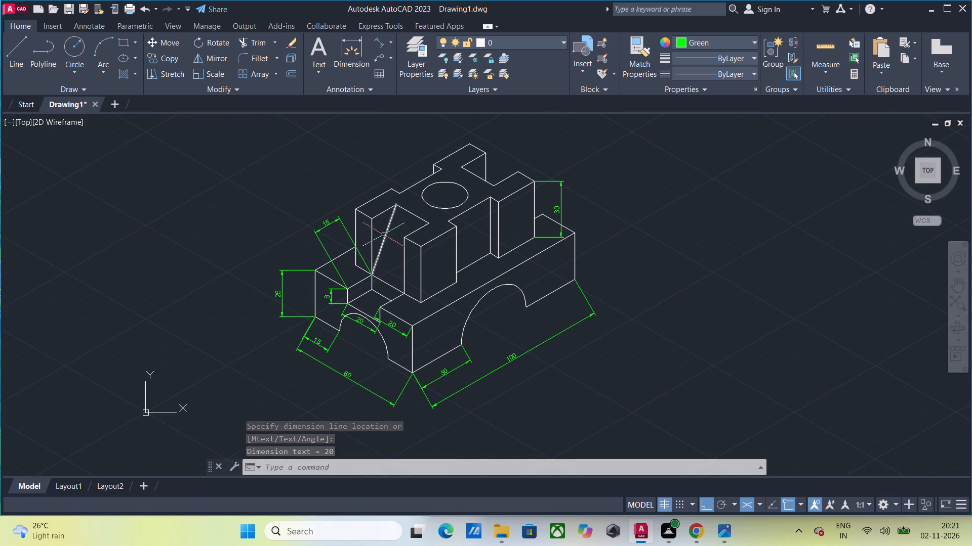
Add an aligned dimension for the short top edge at the upper block's outer corner above the base notch, placed over the block's top.
{"action": "key", "text": "Return"}
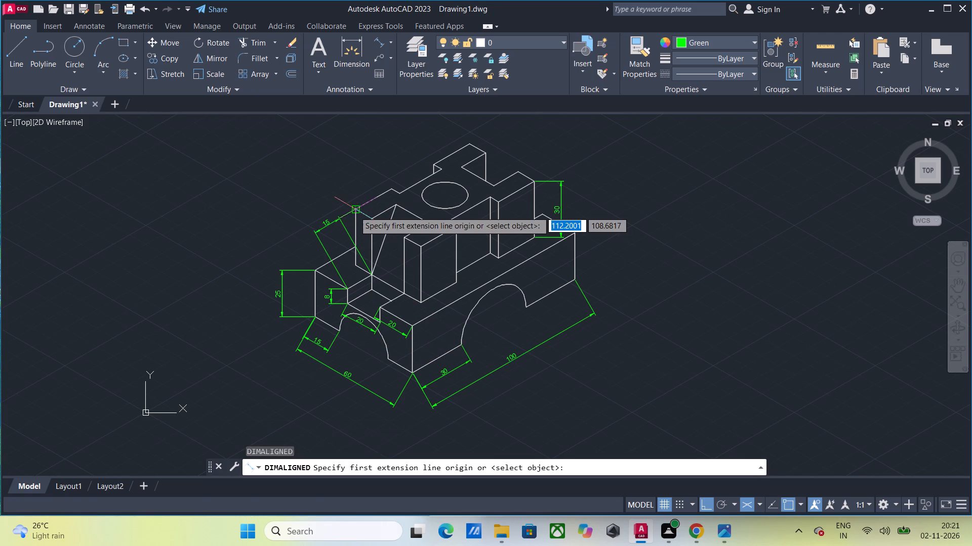
{"action": "left_click", "coordinate": [354, 211]}
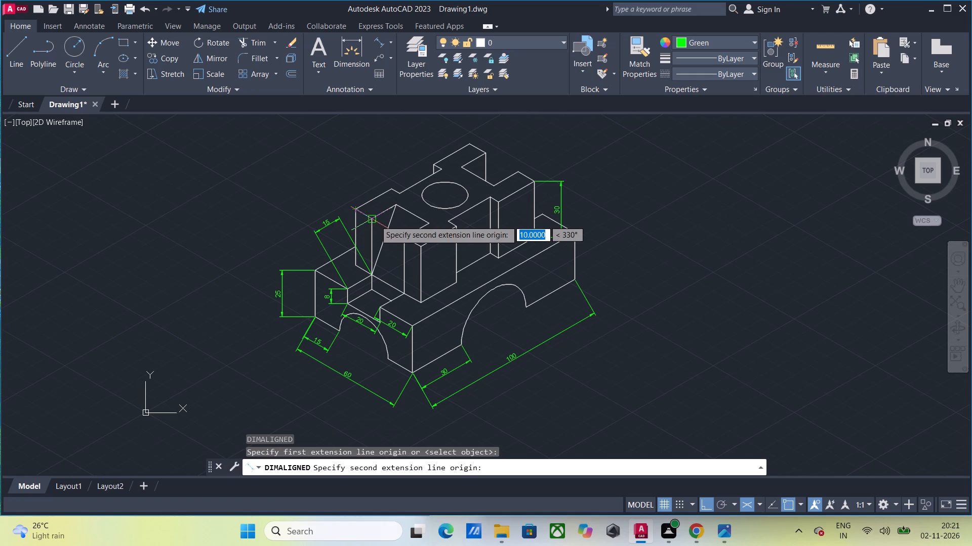
{"action": "left_click", "coordinate": [375, 220]}
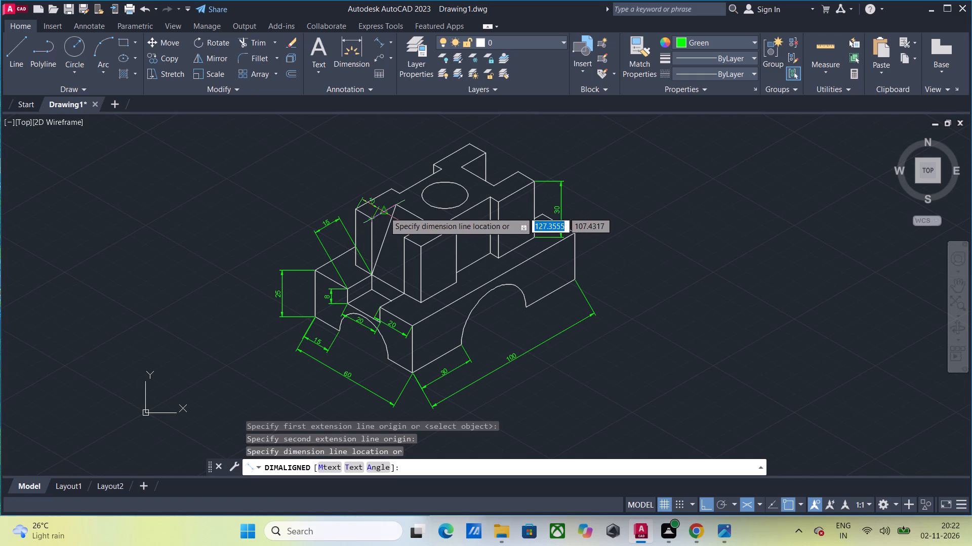
{"action": "left_click", "coordinate": [384, 212]}
Add an aligned dimension for the inner edge of the upper block's near end notch, placed toward the top hole.
{"action": "key", "text": "Return"}
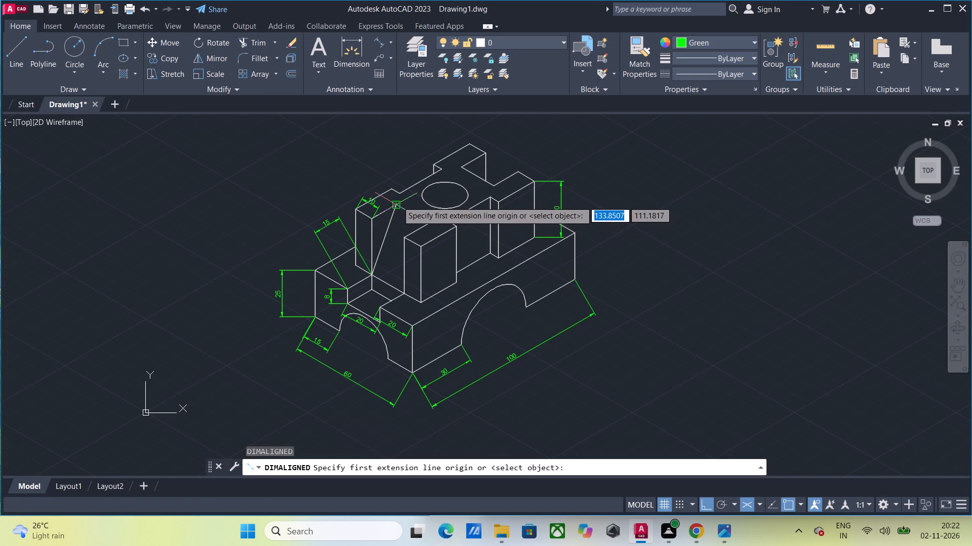
{"action": "left_click", "coordinate": [397, 201]}
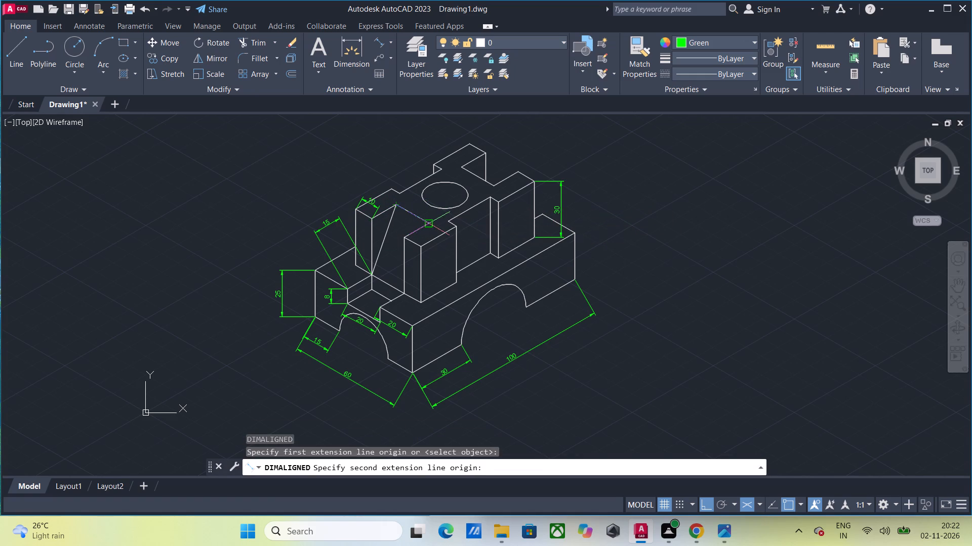
{"action": "left_click", "coordinate": [427, 222]}
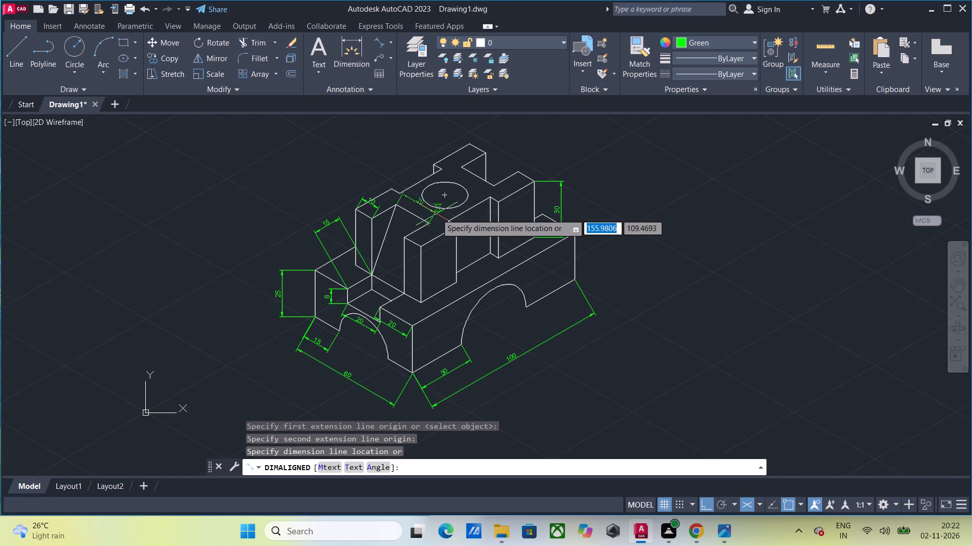
{"action": "left_click", "coordinate": [436, 214]}
Add an aligned dimension for the upper block's rear long top edge, from its outer corner to the side recess, placed outside the block.
{"action": "key", "text": "Return"}
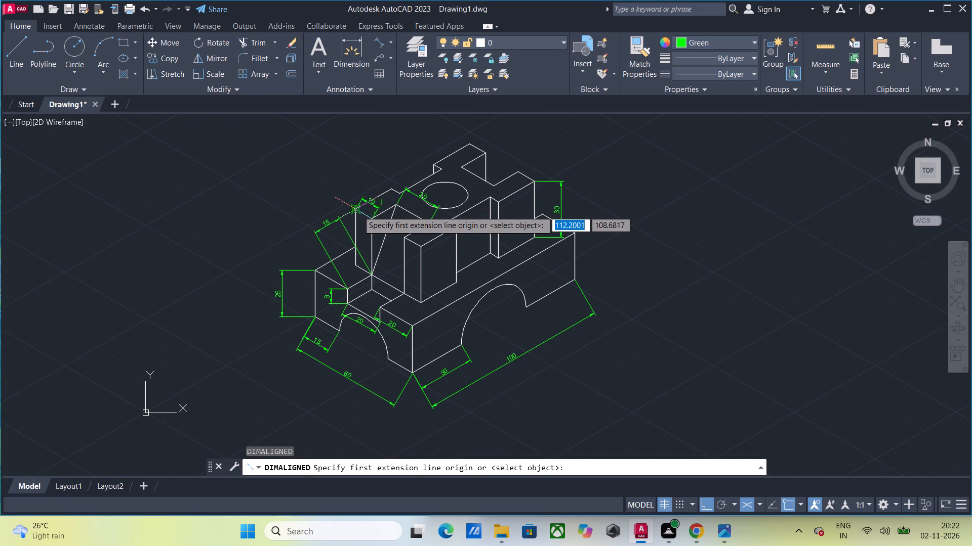
{"action": "left_click", "coordinate": [358, 211]}
{"action": "left_click", "coordinate": [390, 192]}
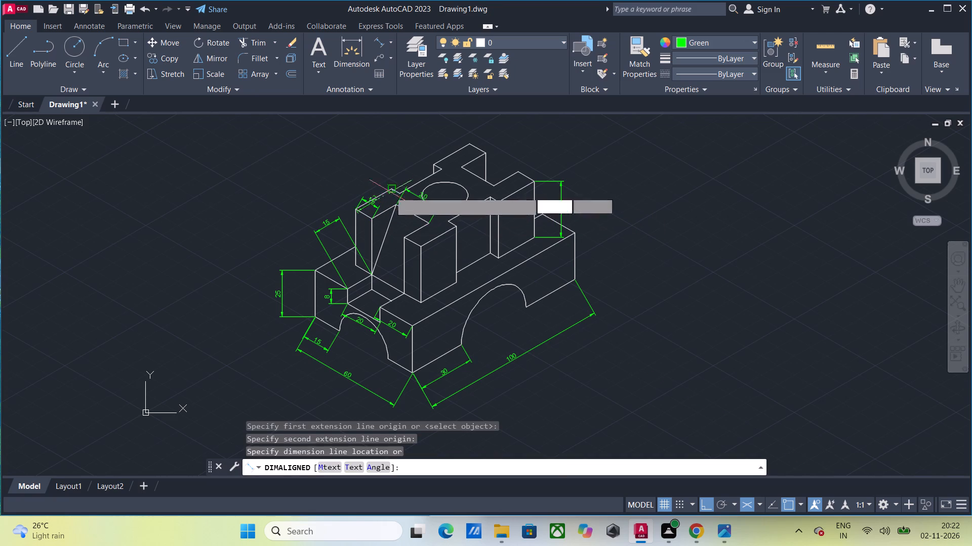
{"action": "left_click", "coordinate": [364, 181]}
Add an aligned dimension for the side recess opening on the upper block's rear long side, in line with the neighbouring edge dimension.
{"action": "key", "text": "Return"}
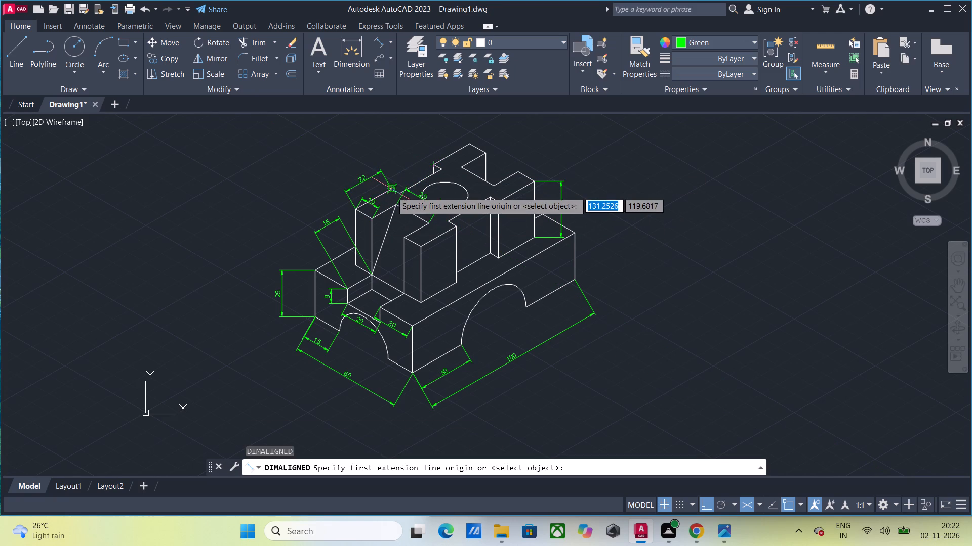
{"action": "left_click", "coordinate": [391, 192]}
{"action": "left_click", "coordinate": [434, 165]}
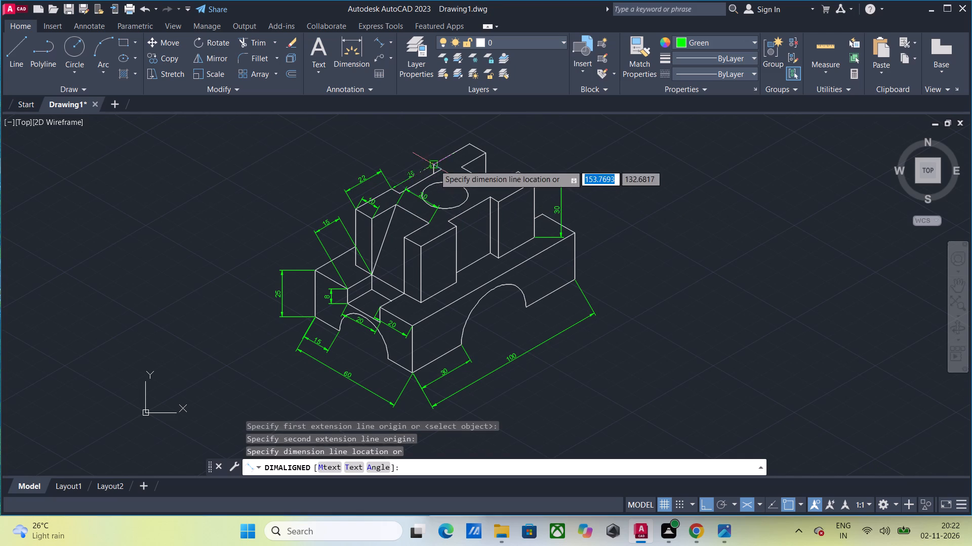
{"action": "left_click", "coordinate": [415, 150]}
Add an aligned dimension for the full bottom length of the upper block's front long side, placed on the base's top.
{"action": "key", "text": "Return"}
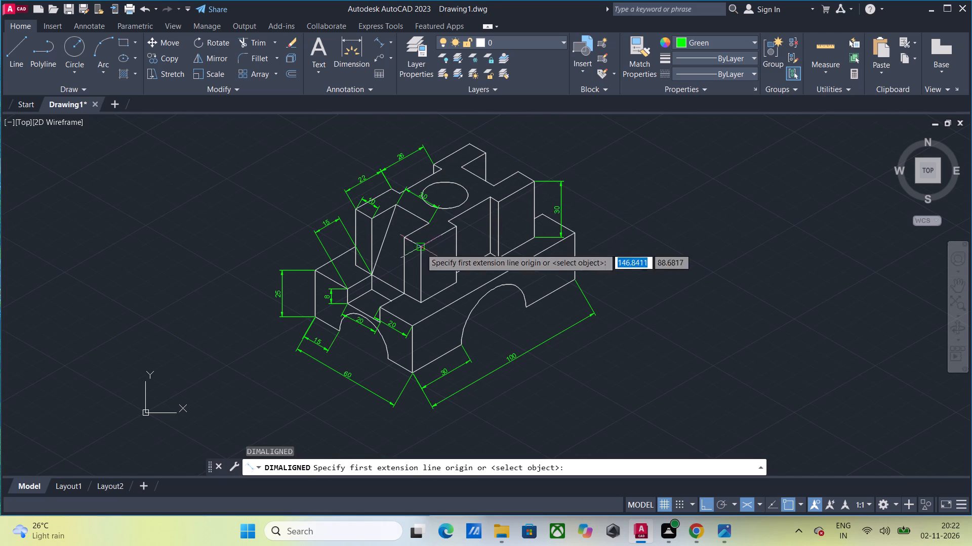
{"action": "left_click", "coordinate": [421, 299]}
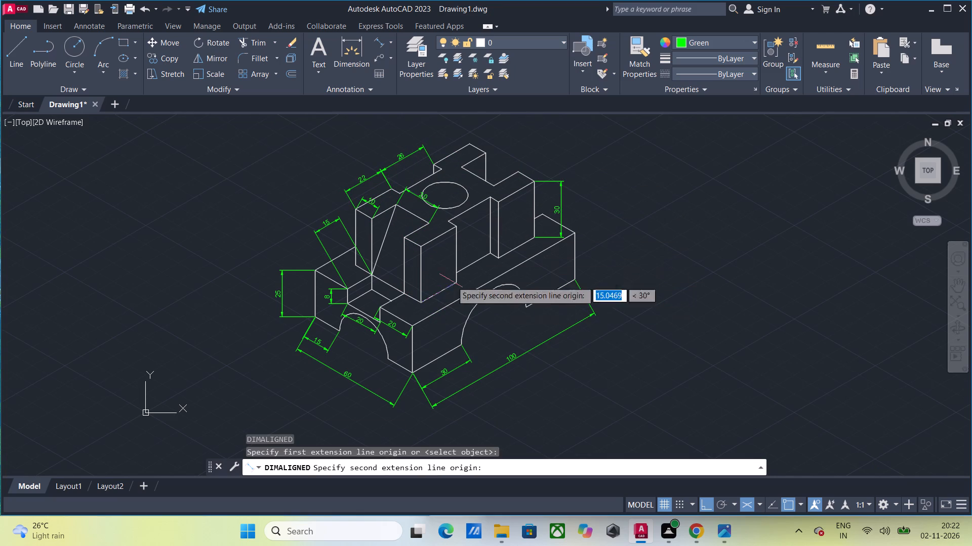
{"action": "left_click", "coordinate": [537, 234]}
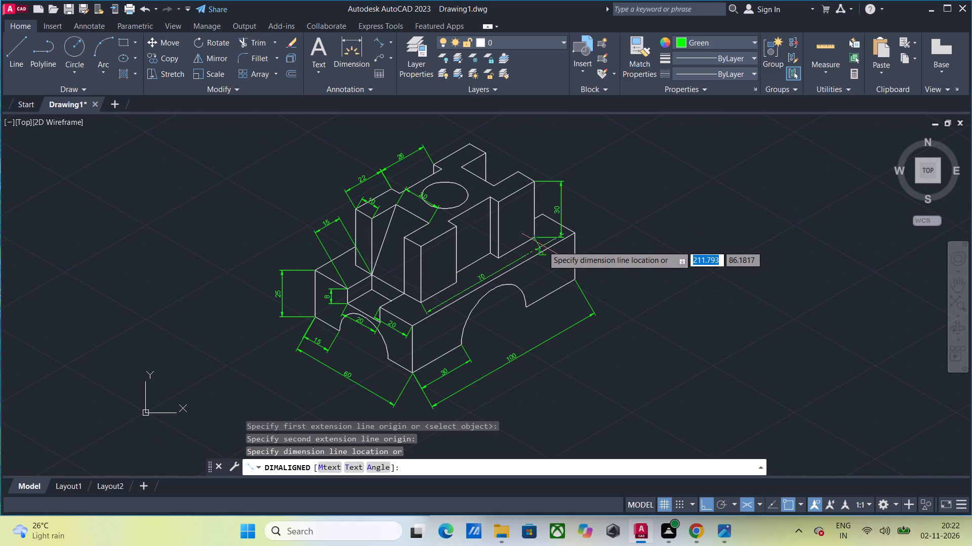
{"action": "left_click", "coordinate": [543, 246]}
Add an aligned dimension for the bottom edge of the far prong on the upper block's front side, placed across that face.
{"action": "key", "text": "Return"}
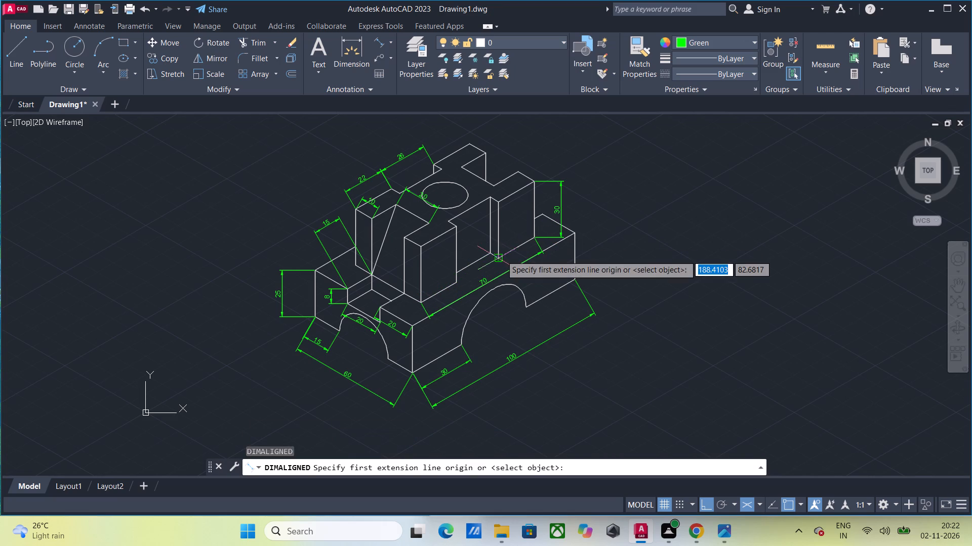
{"action": "left_click", "coordinate": [501, 255]}
{"action": "left_click", "coordinate": [537, 236]}
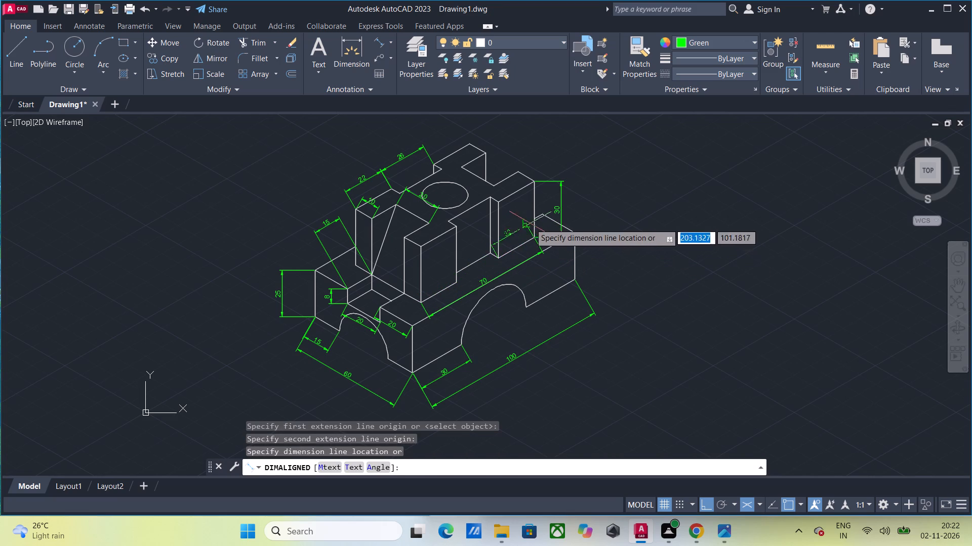
{"action": "left_click", "coordinate": [529, 210]}
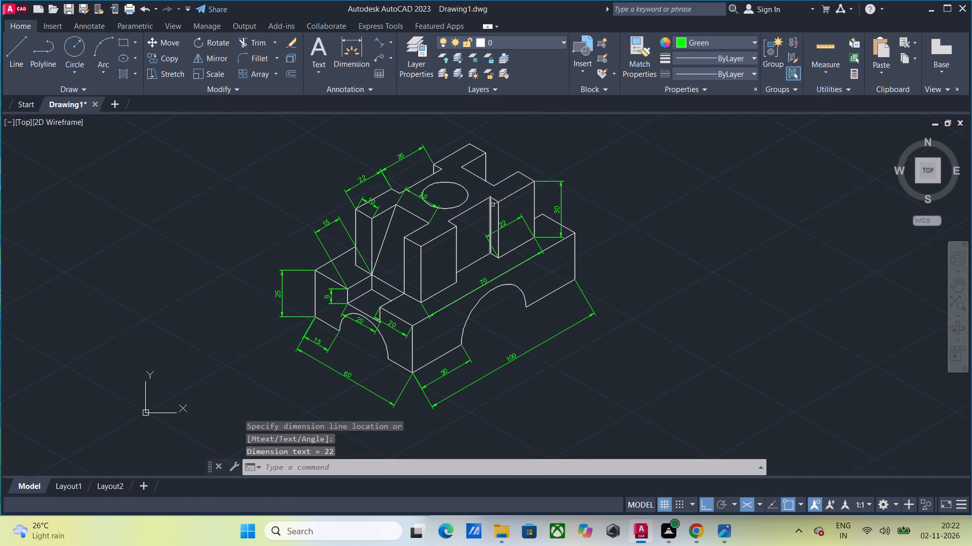
Add an aligned dimension for the height of the base's far vertical edge on the long arched face, placed outside the base.
{"action": "key", "text": "Return"}
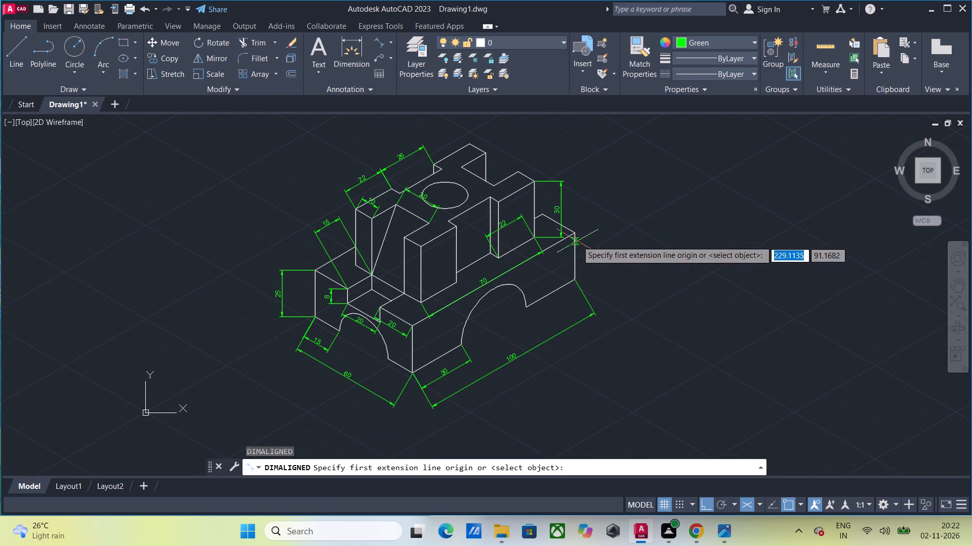
{"action": "left_click", "coordinate": [574, 234]}
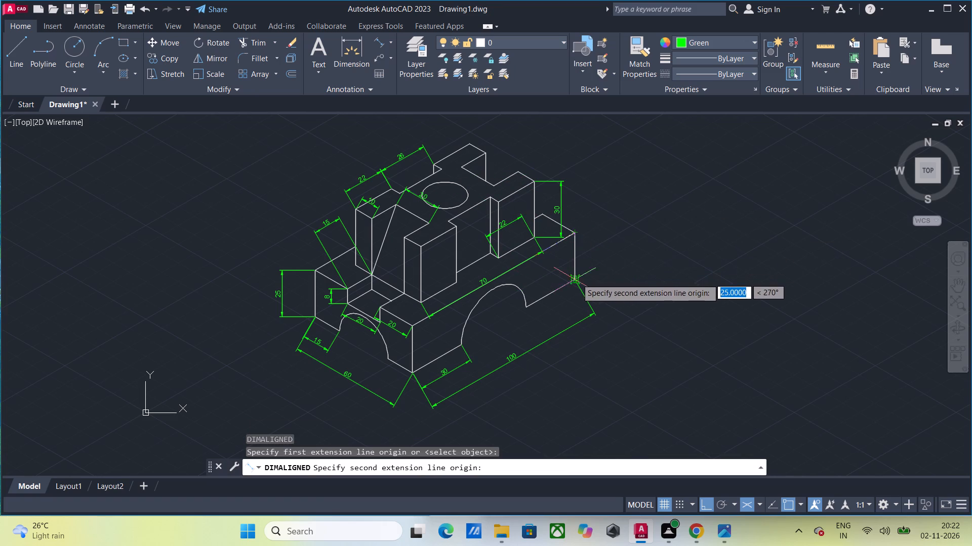
{"action": "left_click", "coordinate": [577, 279]}
{"action": "left_click", "coordinate": [597, 263]}
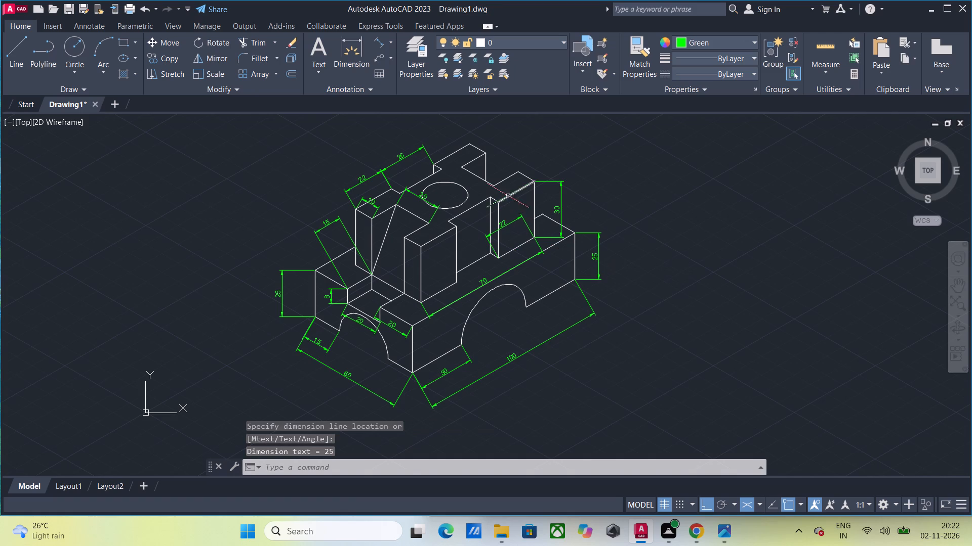
Add an aligned dimension for the short top edge of the upper block's rearmost prong, placed outside the block.
{"action": "key", "text": "Return"}
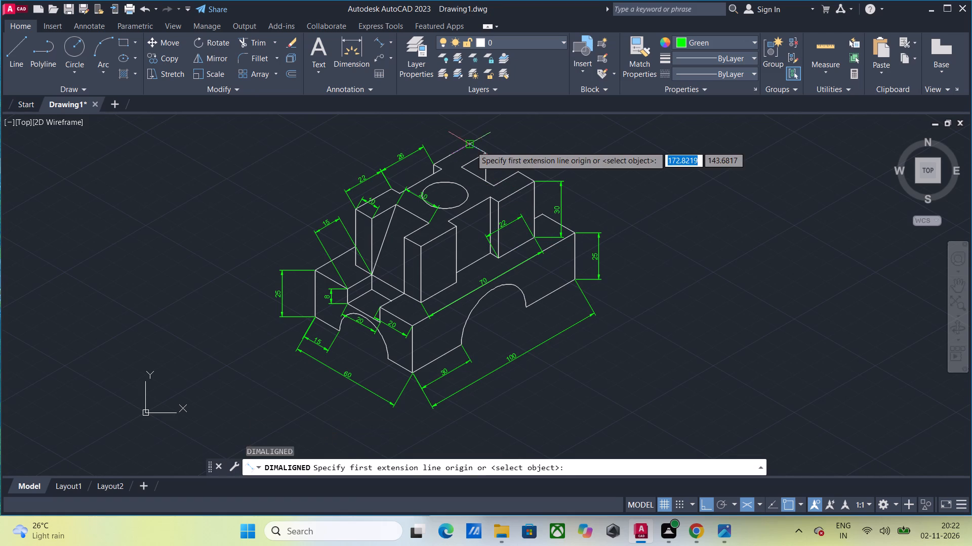
{"action": "left_click", "coordinate": [471, 146]}
{"action": "left_click", "coordinate": [483, 155]}
{"action": "left_click", "coordinate": [499, 144]}
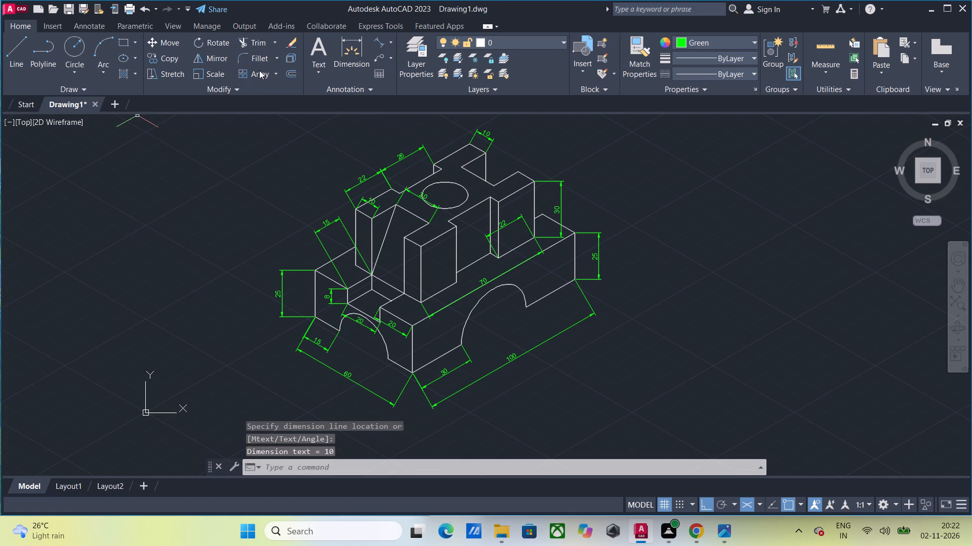
Add a multileader labelled "R15" pointing to the small arch on the base's short face.
{"action": "left_click", "coordinate": [378, 57]}
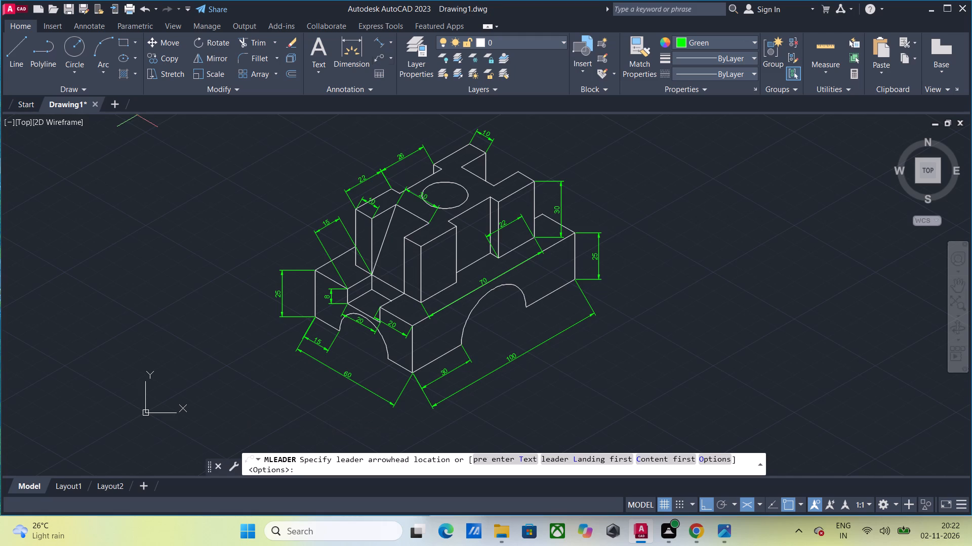
{"action": "left_click", "coordinate": [384, 336]}
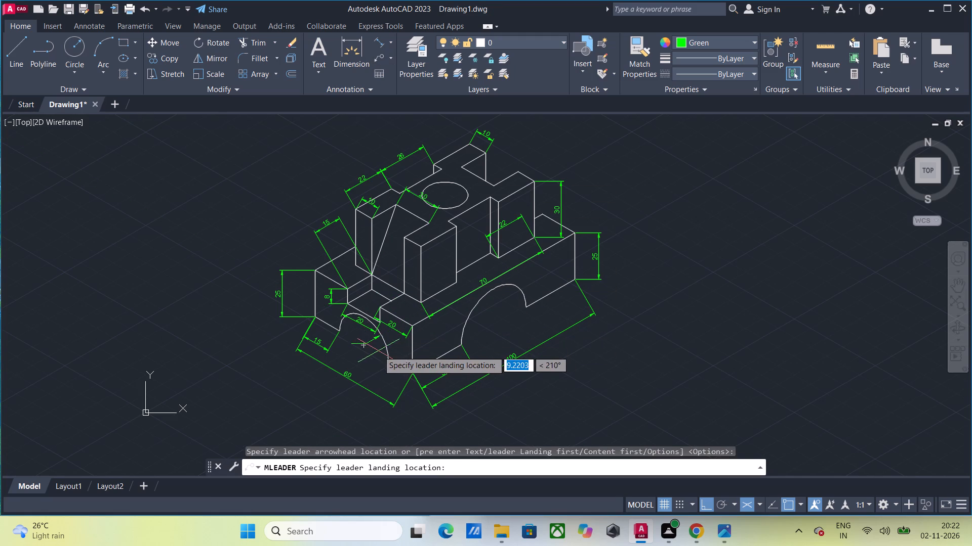
{"action": "left_click", "coordinate": [378, 351]}
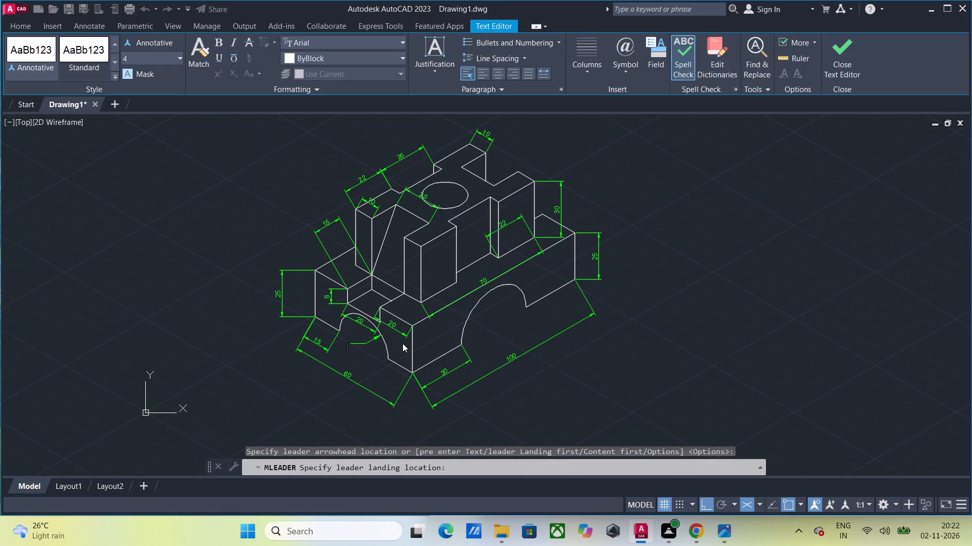
{"action": "key", "text": "shift+r"}
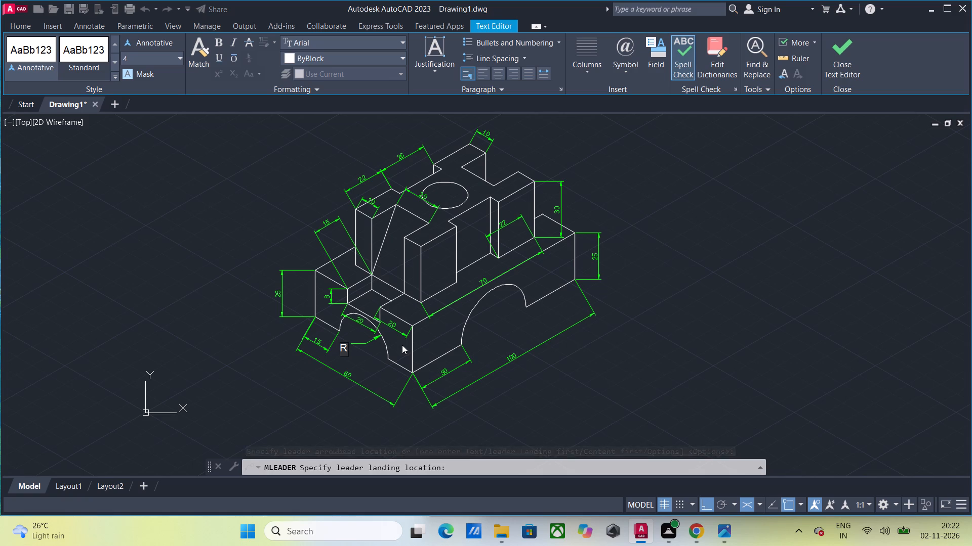
{"action": "type", "text": "15"}
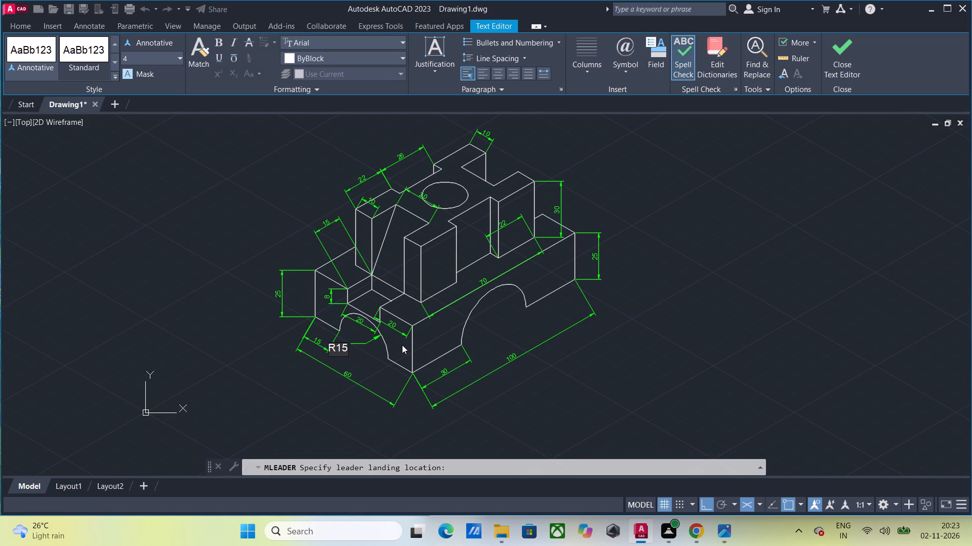
{"action": "left_click", "coordinate": [845, 60]}
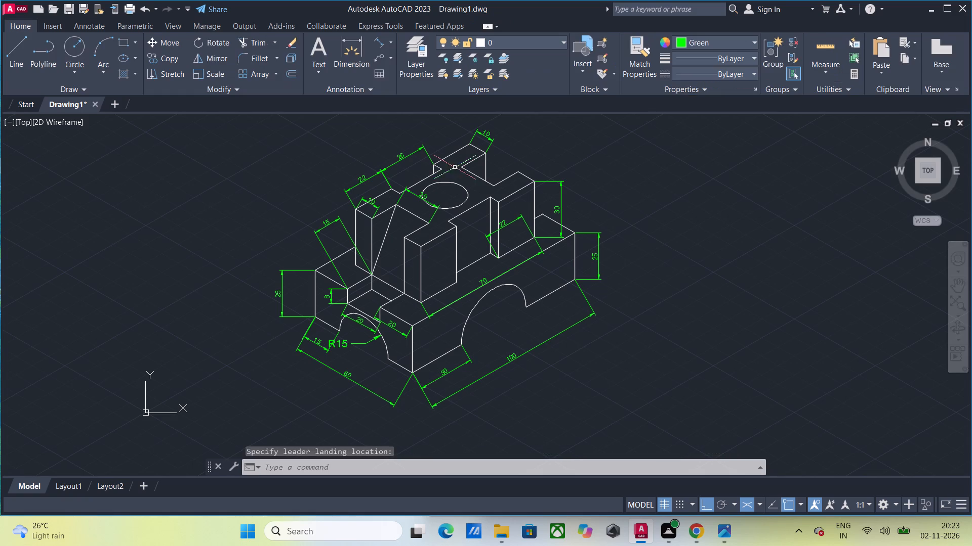
Add a multileader labelled "R20" pointing to the large arch on the base's long face.
{"action": "left_click", "coordinate": [383, 58]}
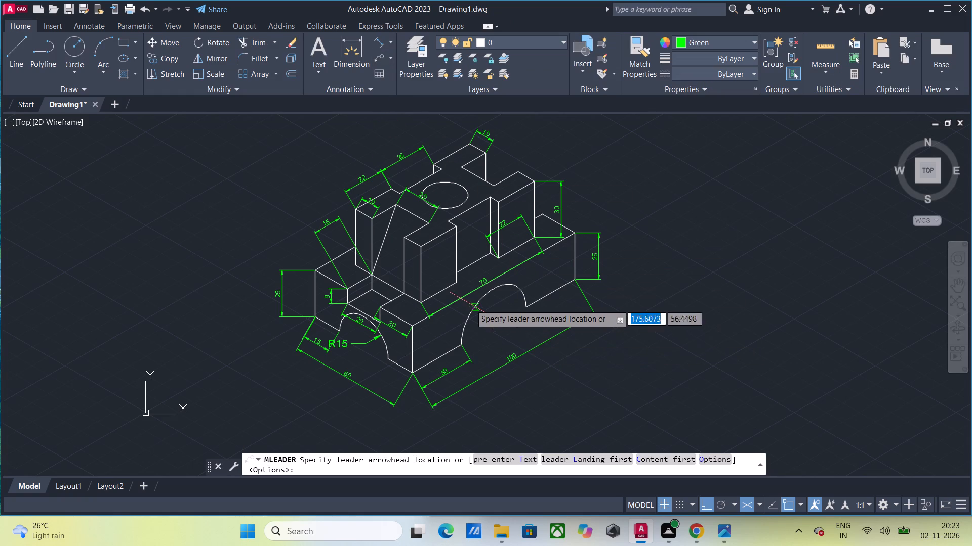
{"action": "left_click", "coordinate": [475, 306]}
{"action": "left_click", "coordinate": [493, 325]}
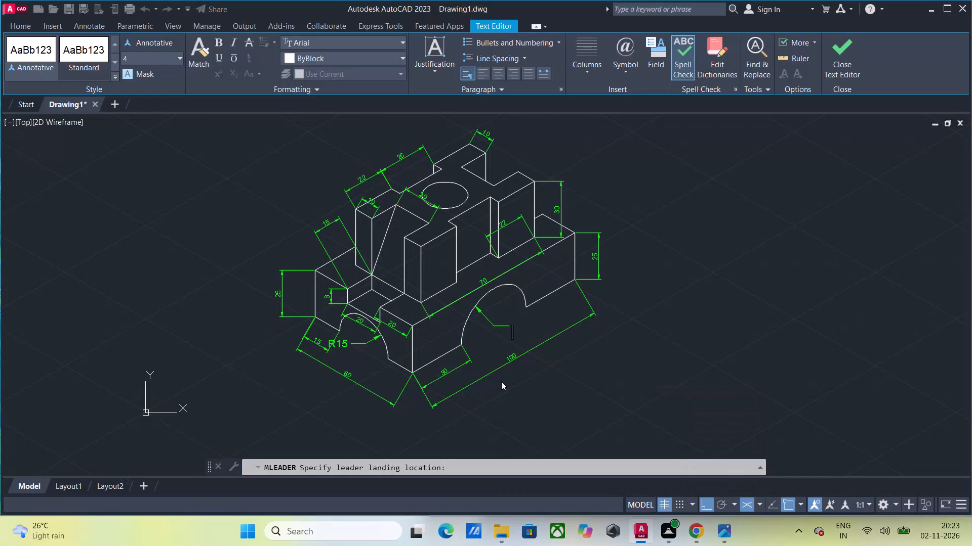
{"action": "key", "text": "shift+r"}
{"action": "key", "text": "2"}
{"action": "key", "text": "0"}
{"action": "left_click", "coordinate": [845, 67]}
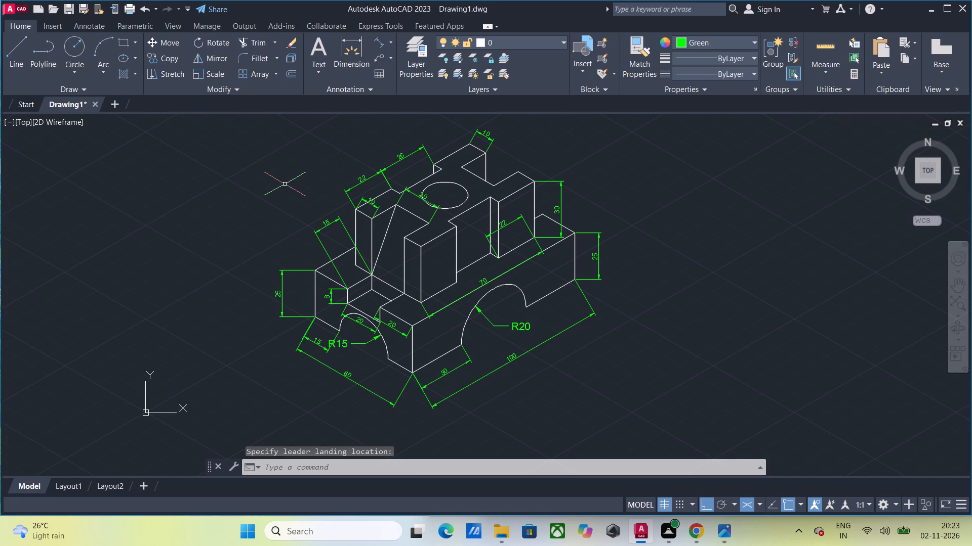
Oblique the base's outer 25 height, its upper 15 dimension and the upper block's 22 and 26 top-edge dimensions along the 150° isometric direction.
{"action": "type", "text": "dimed"}
{"action": "key", "text": "Return"}
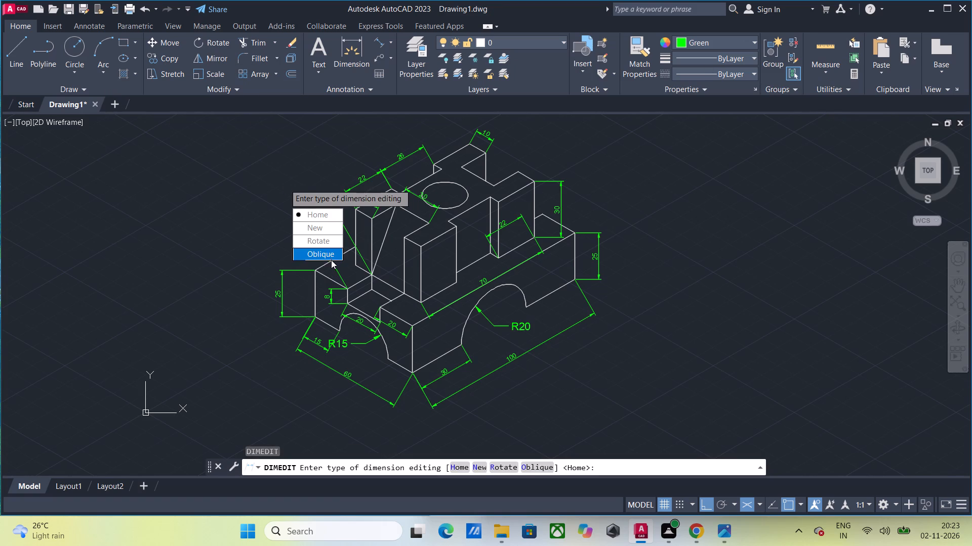
{"action": "left_click_drag", "start_coordinate": [331, 258], "coordinate": [285, 184]}
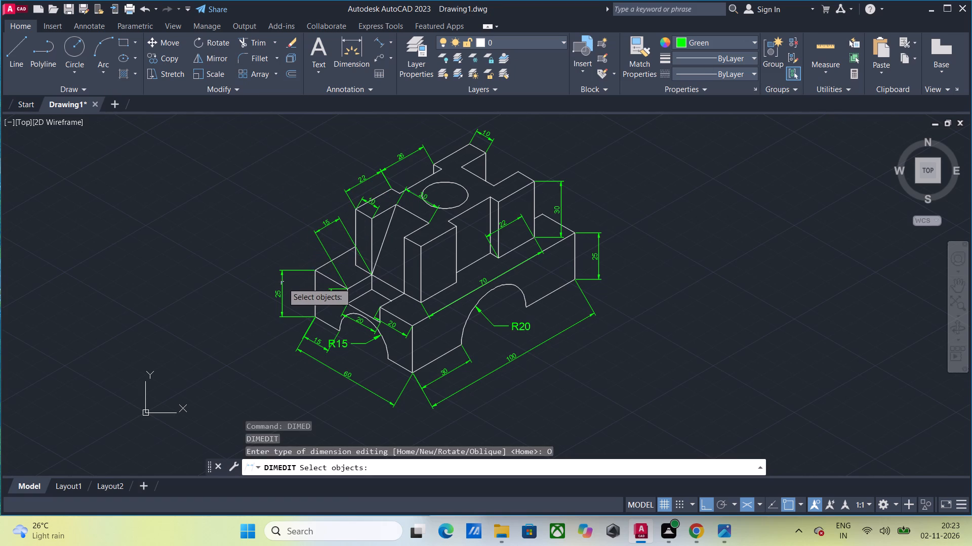
{"action": "left_click", "coordinate": [283, 275]}
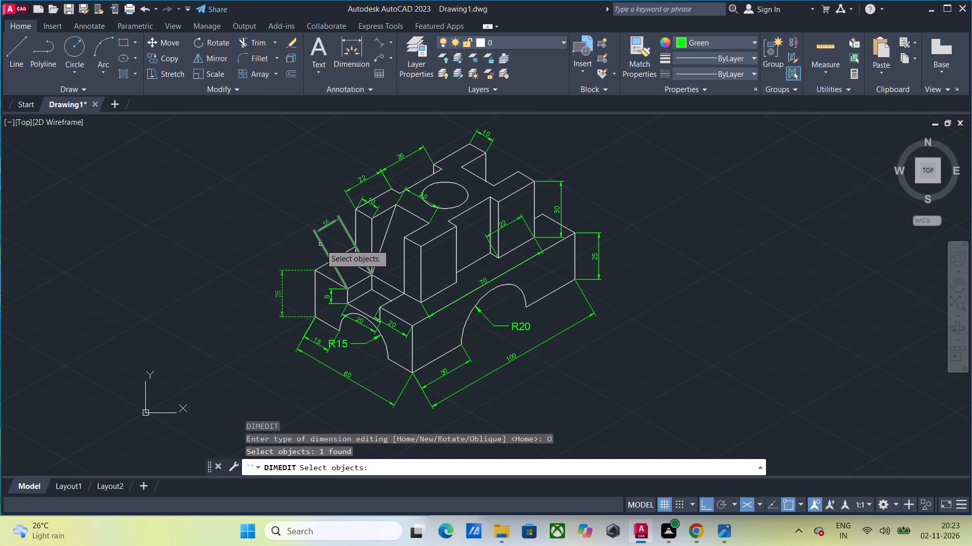
{"action": "left_click", "coordinate": [321, 244]}
{"action": "left_click", "coordinate": [342, 192]}
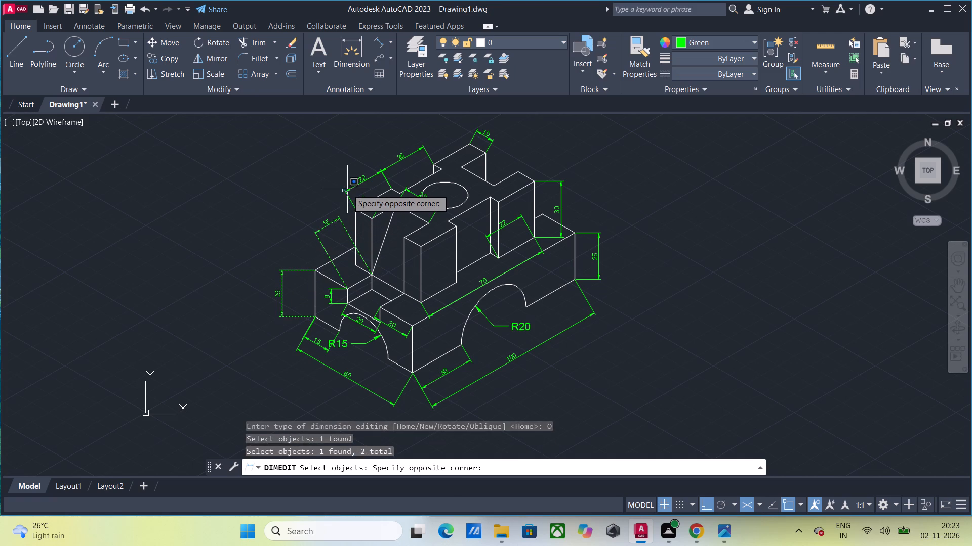
{"action": "left_click", "coordinate": [342, 187]}
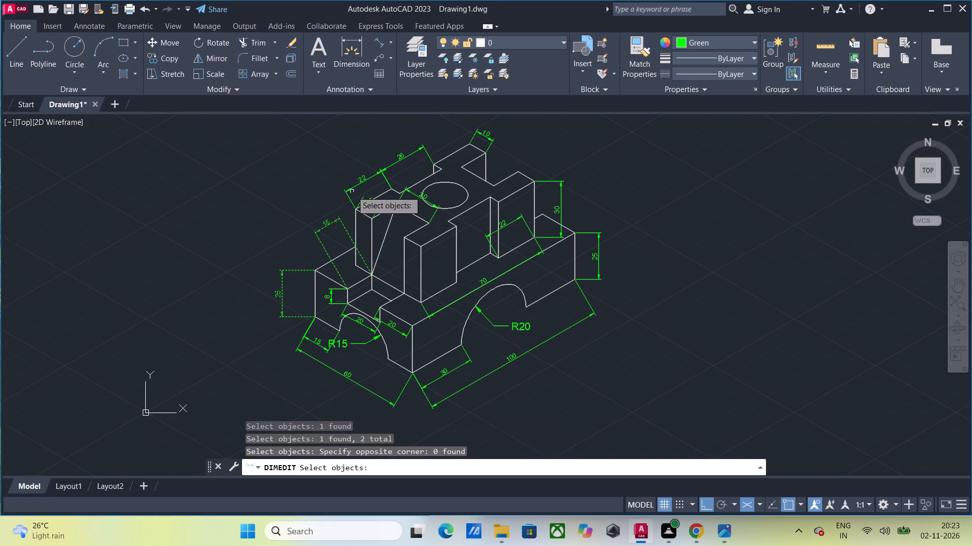
{"action": "left_click", "coordinate": [352, 190]}
{"action": "left_click", "coordinate": [386, 166]}
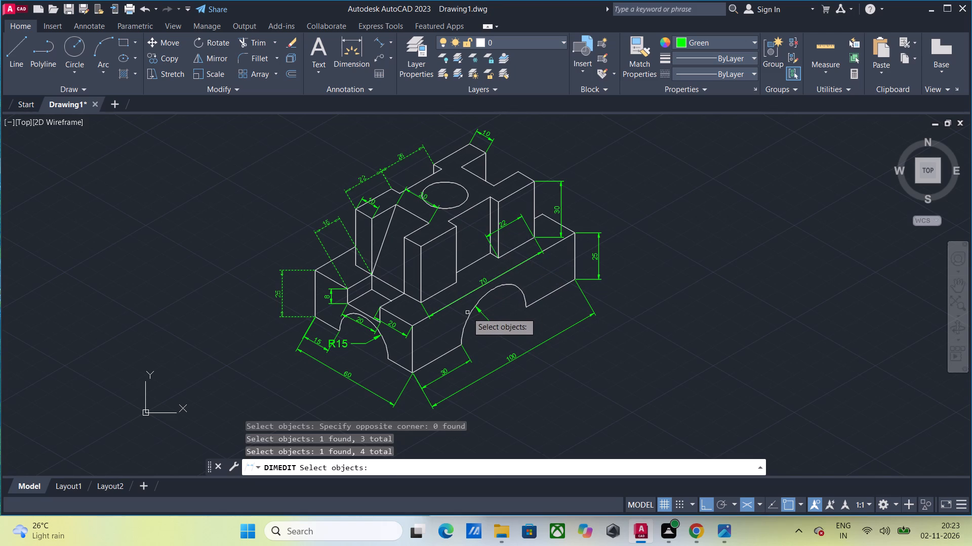
{"action": "key", "text": "Return"}
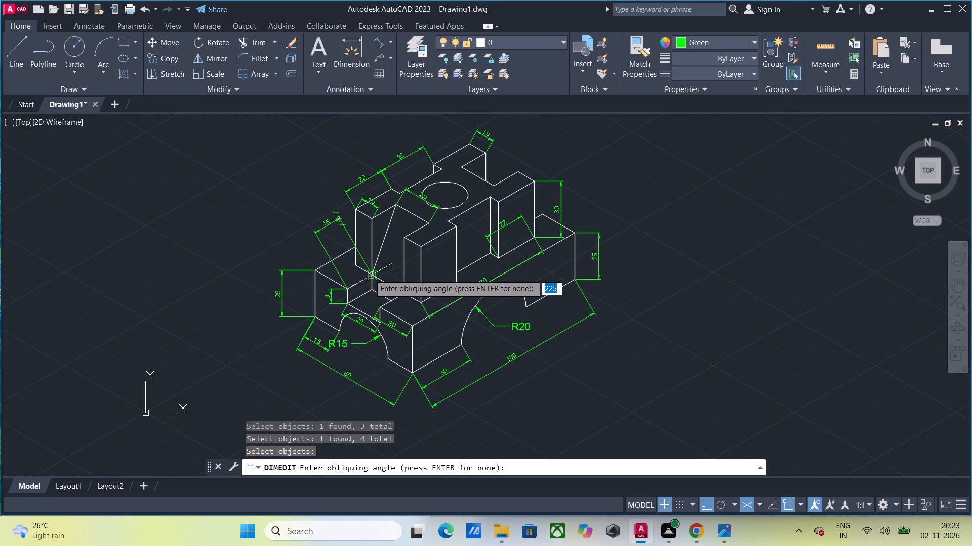
{"action": "left_click", "coordinate": [369, 274]}
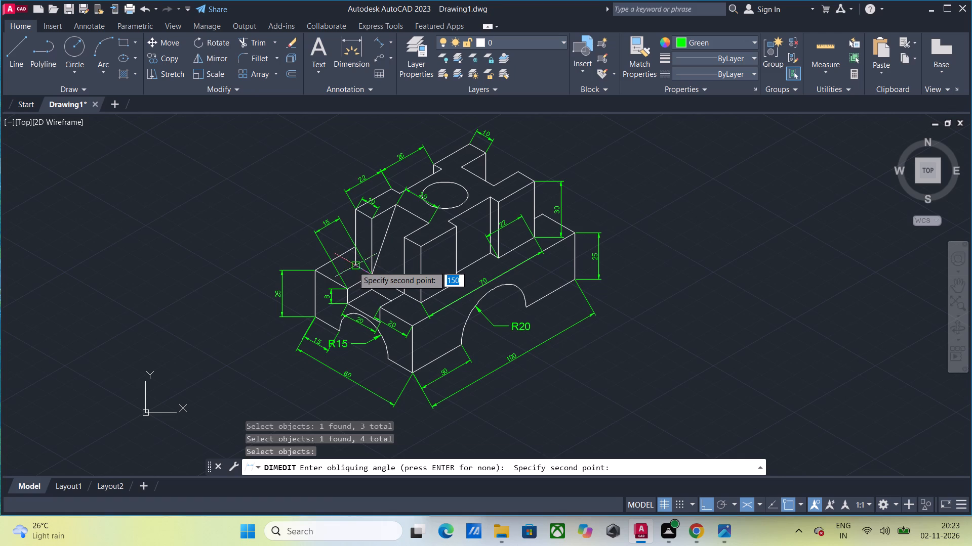
{"action": "left_click", "coordinate": [353, 266]}
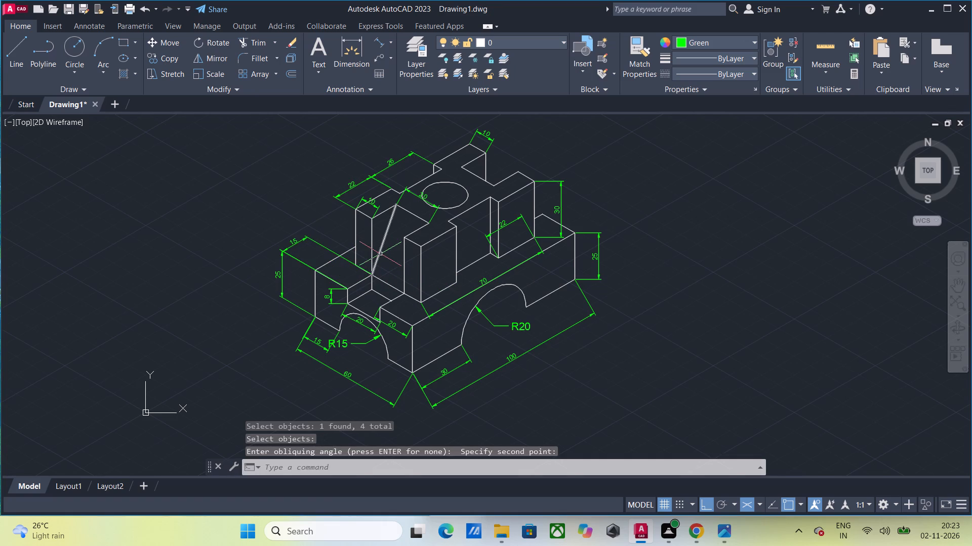
Oblique the upper block's near 10, notch 20 and front-face 22 dimensions to 90°, following a vertical edge of the block.
{"action": "key", "text": "Return"}
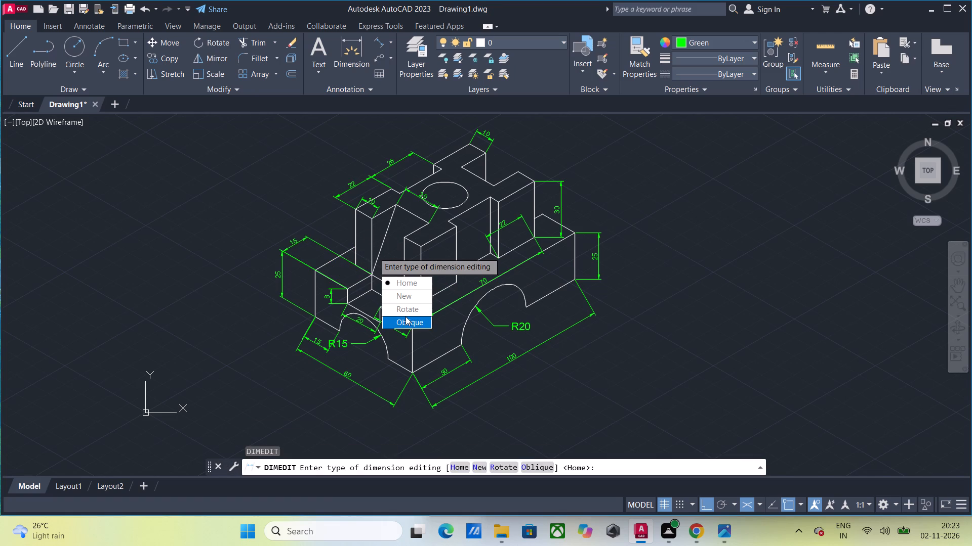
{"action": "left_click_drag", "start_coordinate": [406, 316], "coordinate": [374, 252]}
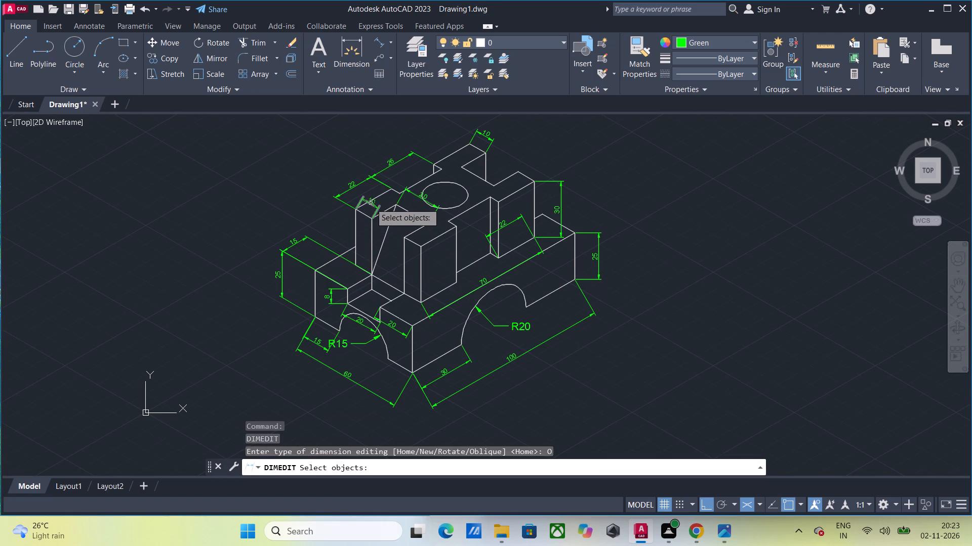
{"action": "left_click", "coordinate": [371, 203]}
{"action": "left_click", "coordinate": [398, 199]}
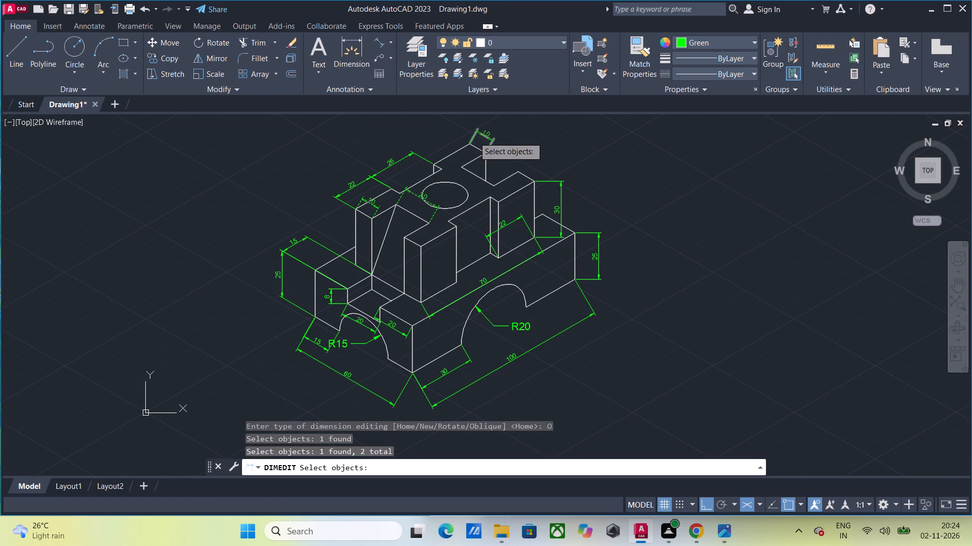
{"action": "left_click", "coordinate": [493, 234]}
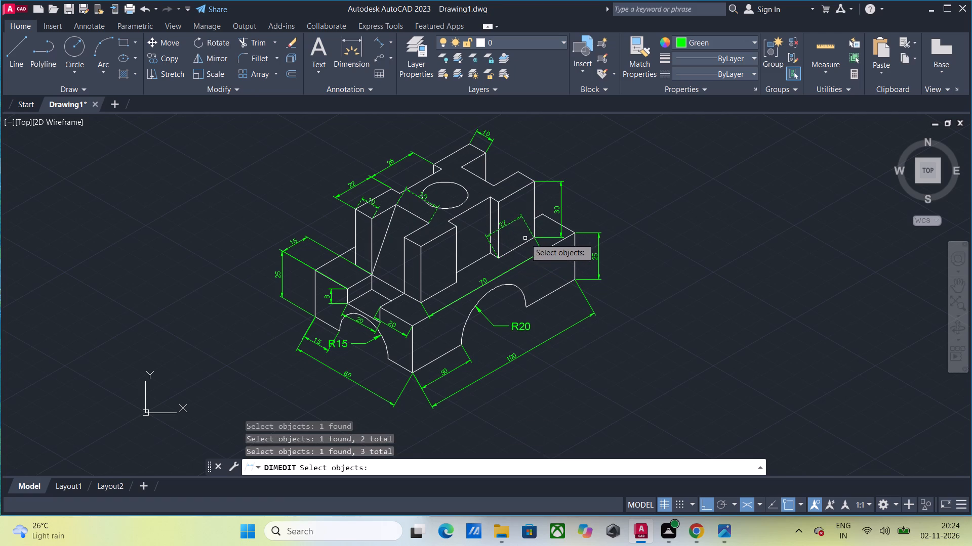
{"action": "key", "text": "Return"}
{"action": "left_click", "coordinate": [455, 282]}
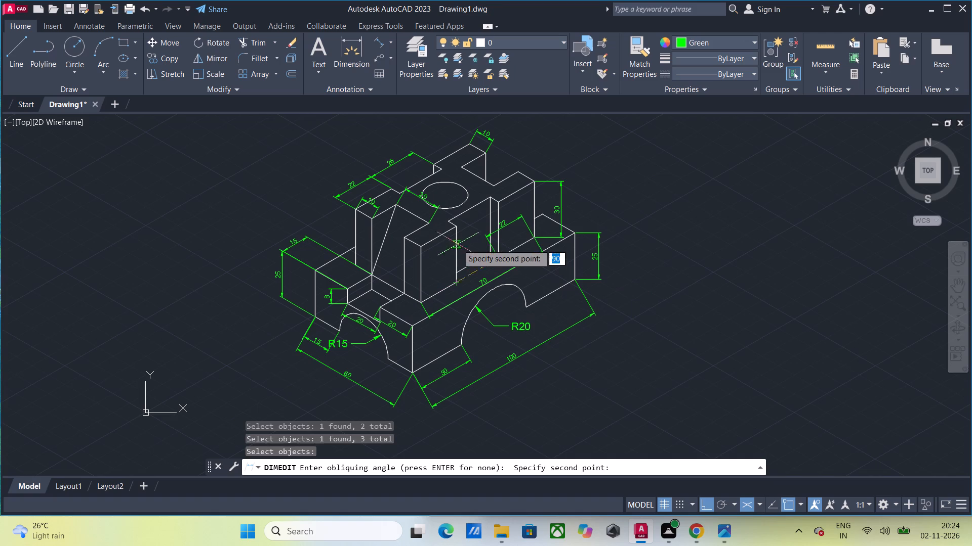
{"action": "left_click", "coordinate": [457, 230]}
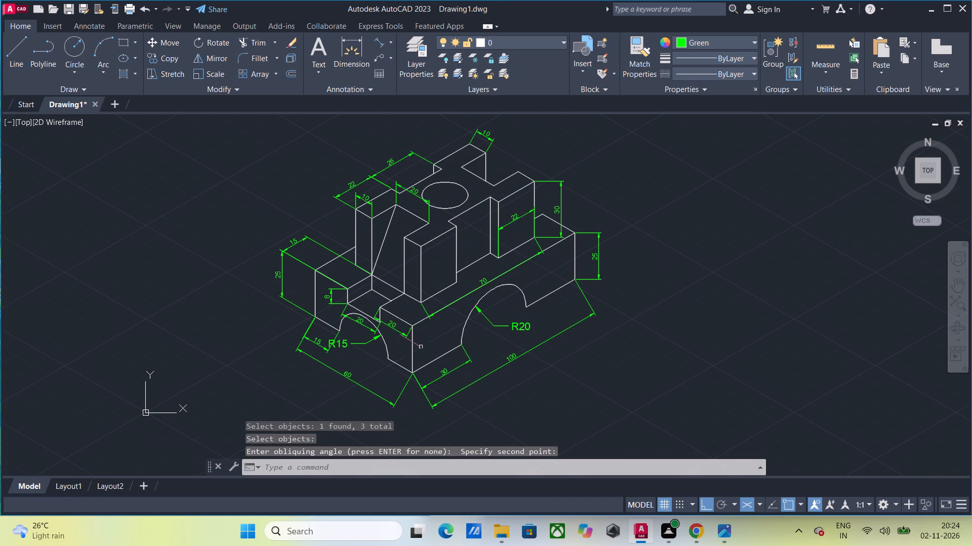
Oblique the base's two 20 dimensions and its lower 60, 15, 30 and 100 dimensions to 90°, following the far vertical edge.
{"action": "key", "text": "Return"}
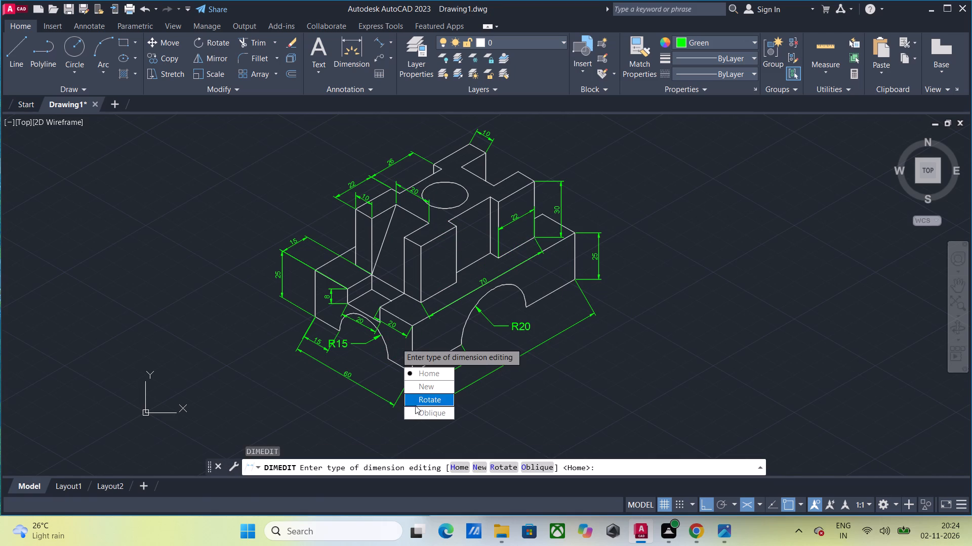
{"action": "left_click_drag", "start_coordinate": [422, 411], "coordinate": [396, 342]}
{"action": "left_click", "coordinate": [384, 323]}
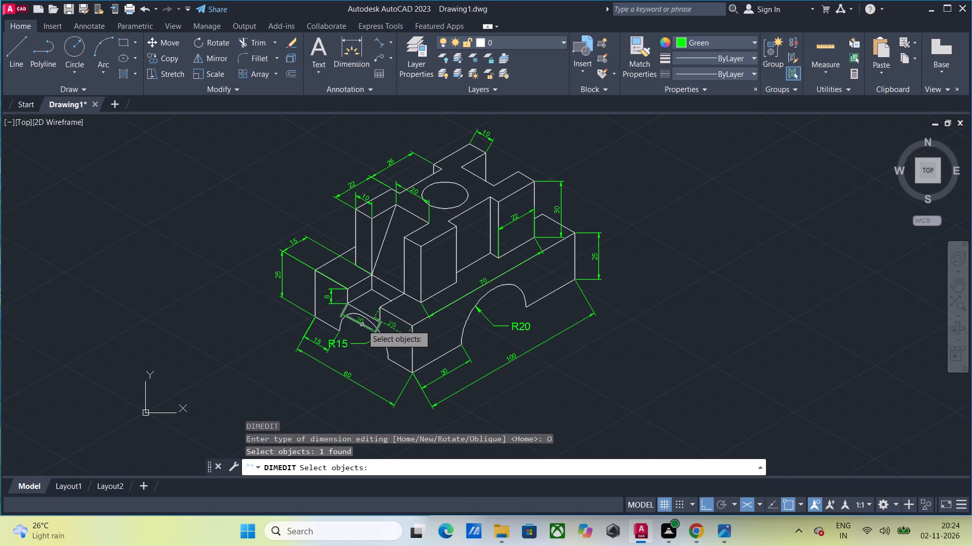
{"action": "left_click", "coordinate": [362, 325]}
{"action": "left_click", "coordinate": [342, 378]}
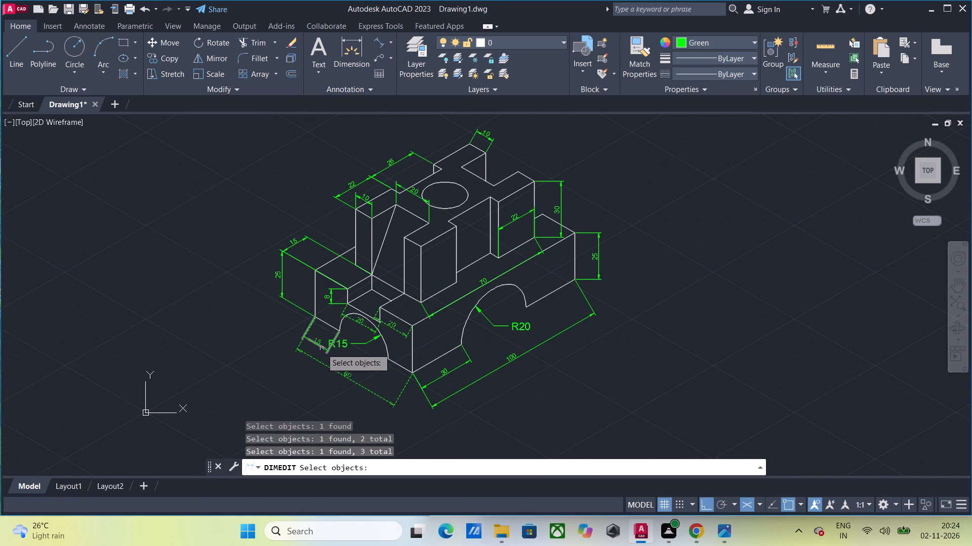
{"action": "left_click", "coordinate": [321, 348]}
{"action": "left_click", "coordinate": [421, 388]}
{"action": "left_click", "coordinate": [428, 386]}
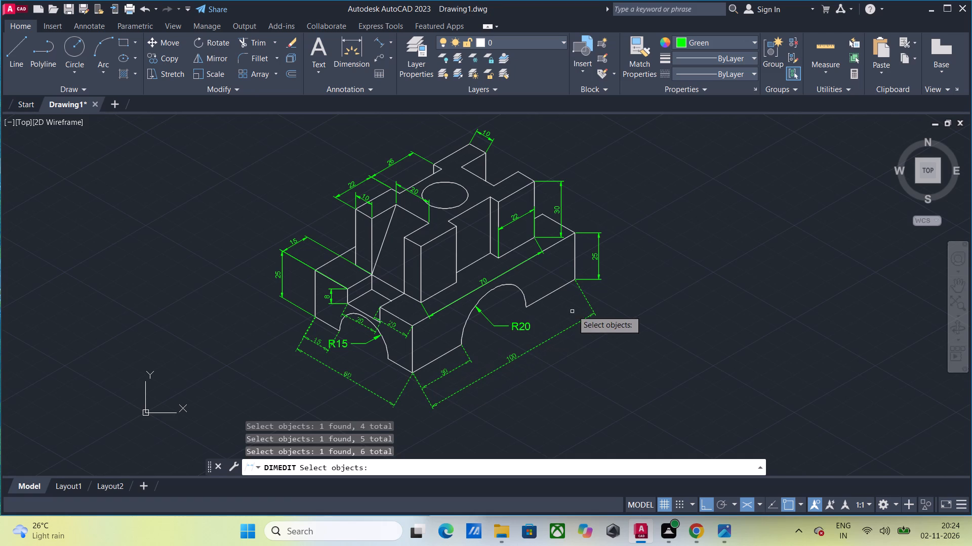
{"action": "key", "text": "Return"}
{"action": "left_click", "coordinate": [574, 283]}
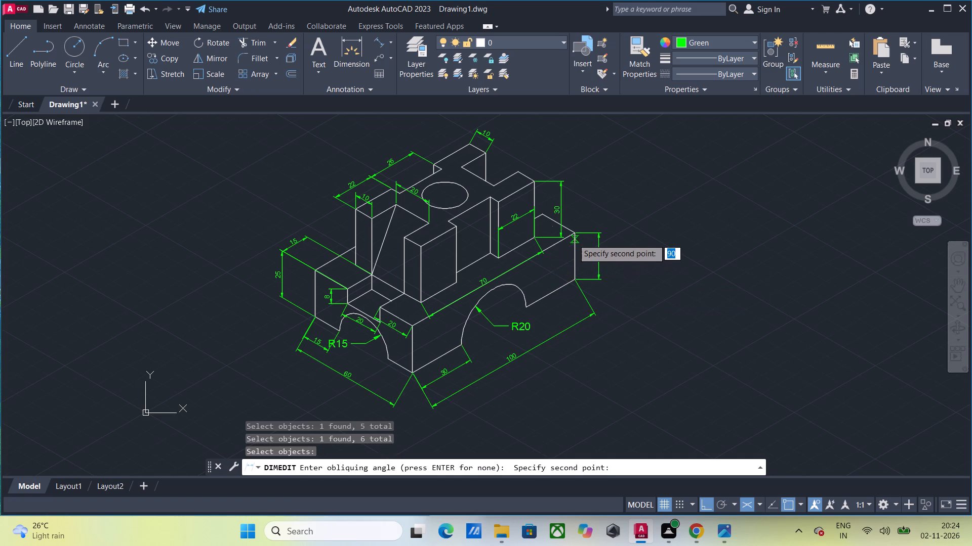
{"action": "left_click", "coordinate": [573, 236]}
Oblique the 8 step-height dimension on the base's short side along the 150° isometric direction.
{"action": "key", "text": "Return"}
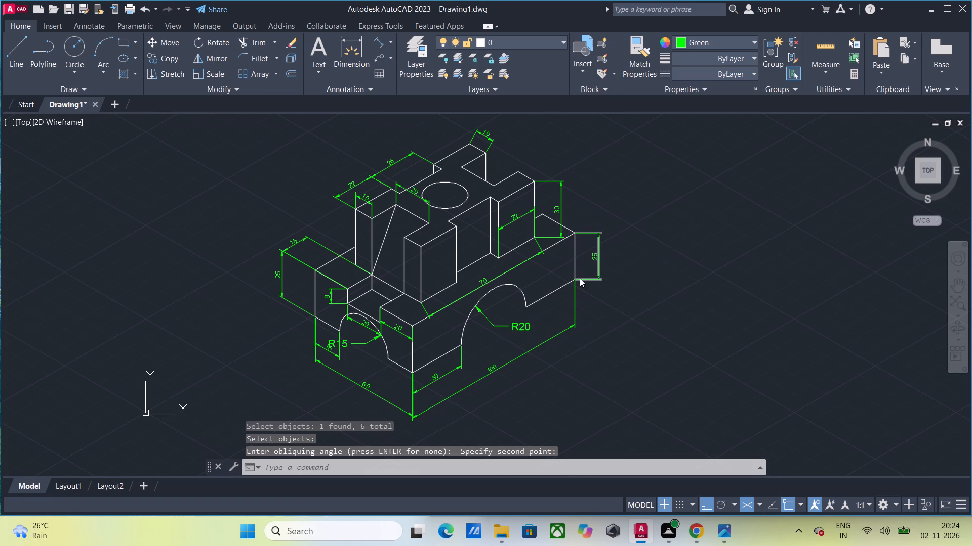
{"action": "left_click_drag", "start_coordinate": [597, 346], "coordinate": [580, 278]}
{"action": "left_click", "coordinate": [336, 289]}
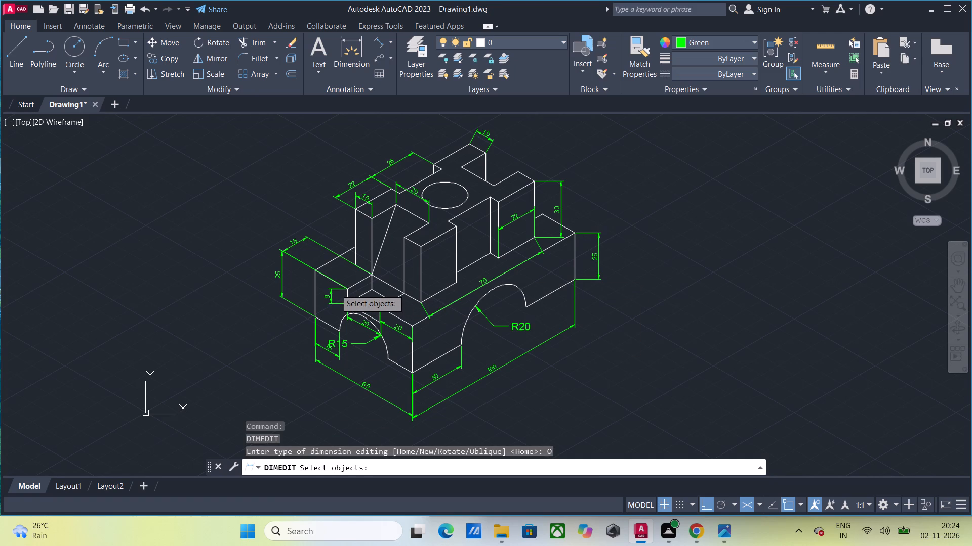
{"action": "key", "text": "Return"}
{"action": "left_click", "coordinate": [348, 286]}
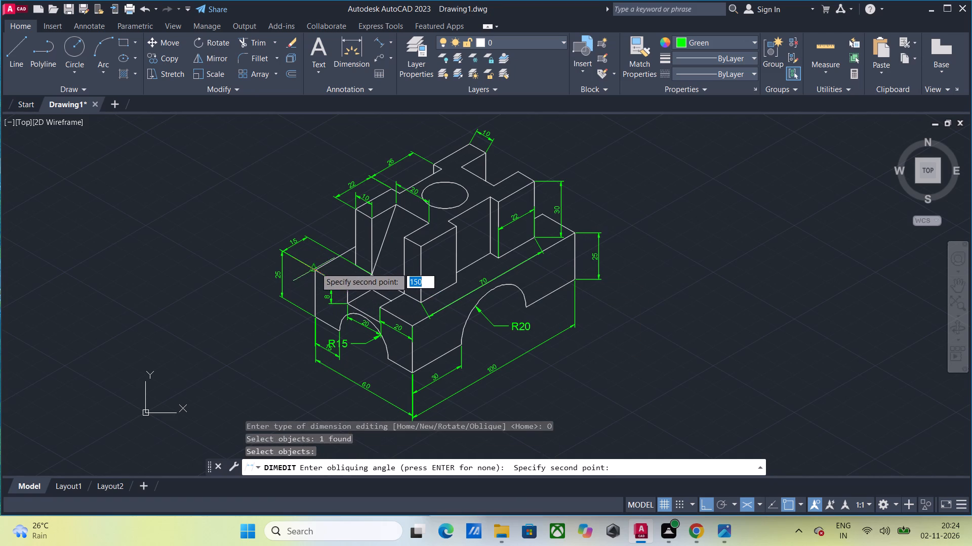
{"action": "left_click", "coordinate": [315, 267]}
Oblique the upper block's 30 height, the base's far 25 height and the rearmost prong's 10 dimension along the 210° isometric direction.
{"action": "key", "text": "Return"}
{"action": "left_click_drag", "start_coordinate": [338, 335], "coordinate": [315, 267]}
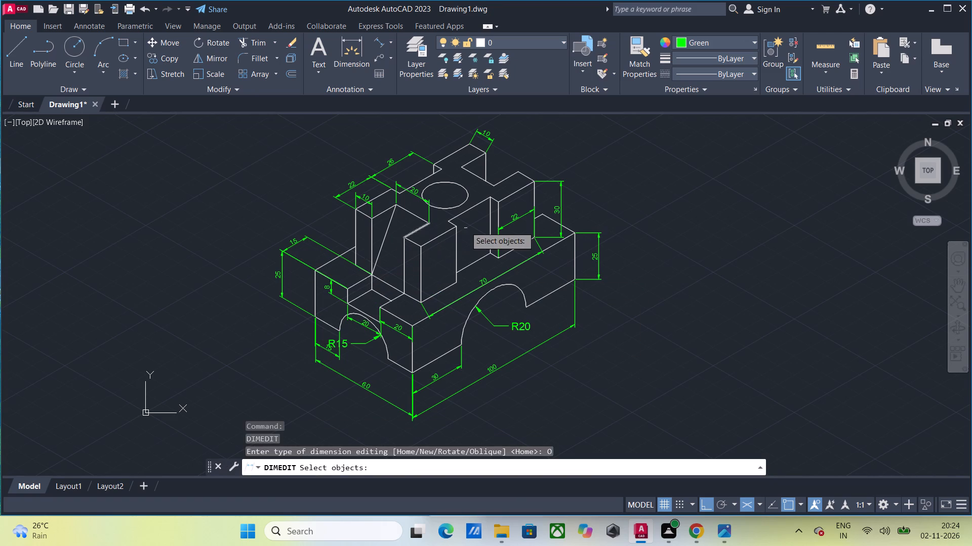
{"action": "left_click", "coordinate": [561, 225]}
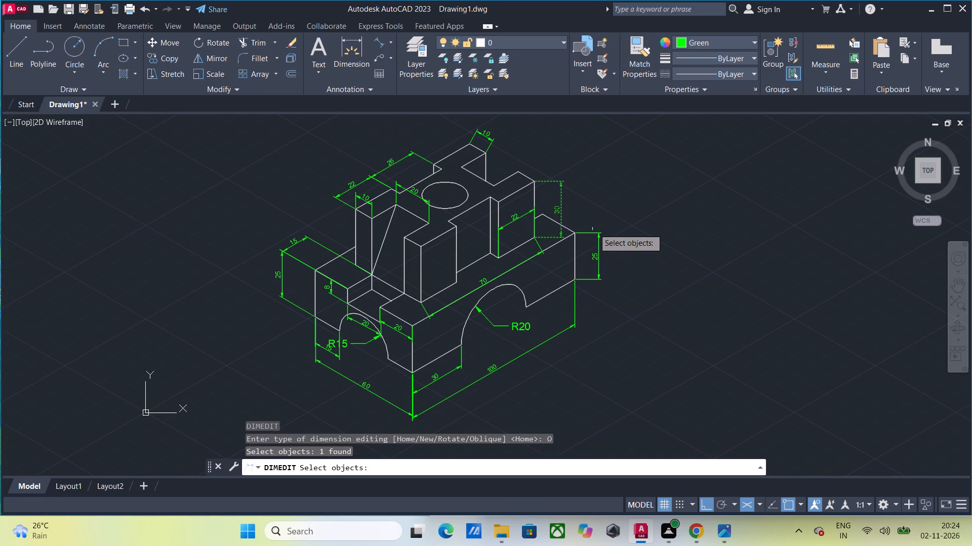
{"action": "left_click", "coordinate": [594, 233]}
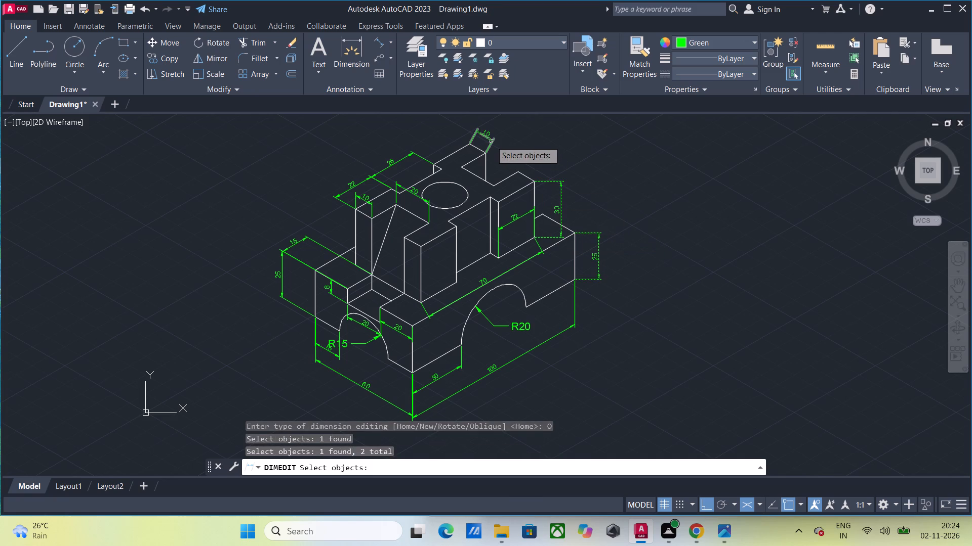
{"action": "left_click", "coordinate": [491, 141]}
{"action": "key", "text": "Return"}
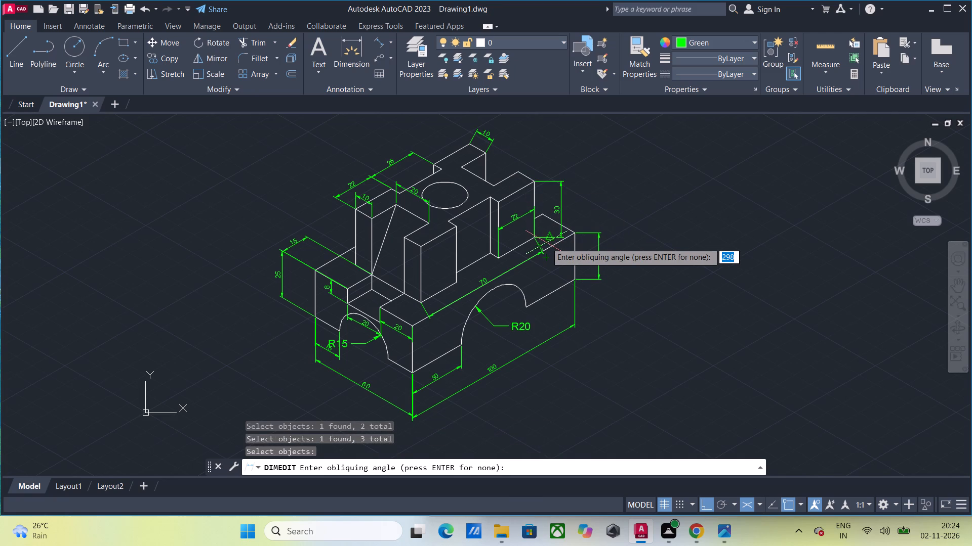
{"action": "left_click", "coordinate": [573, 234]}
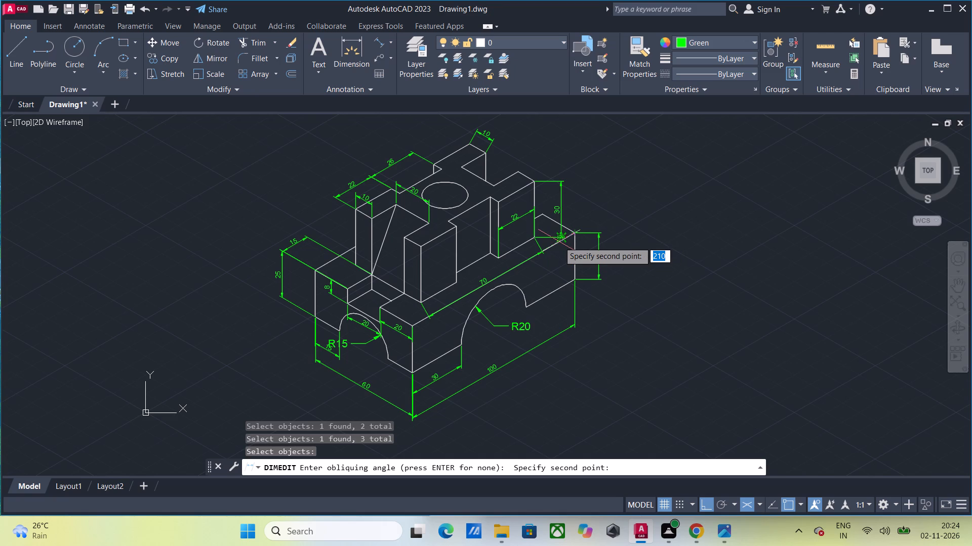
{"action": "left_click", "coordinate": [539, 252]}
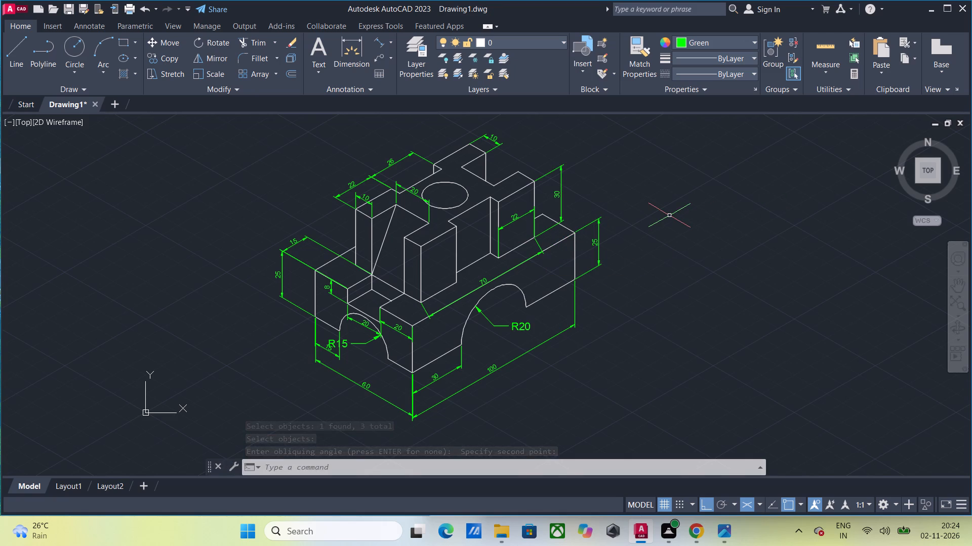
Save the drawing in Documents as "Slotted Cross Mounting Bracket with Central Circular Hole".
{"action": "key", "text": "ctrl+s"}
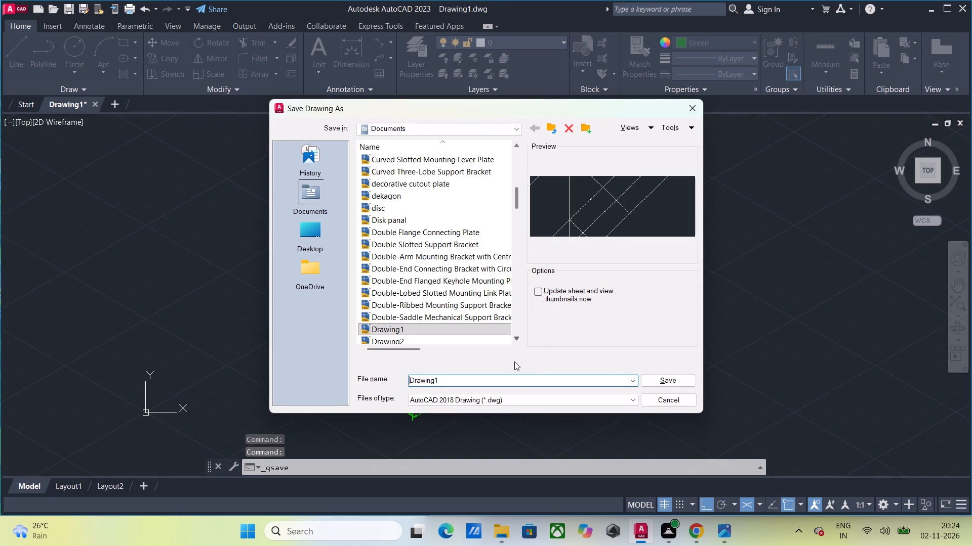
{"action": "double_click", "coordinate": [510, 379]}
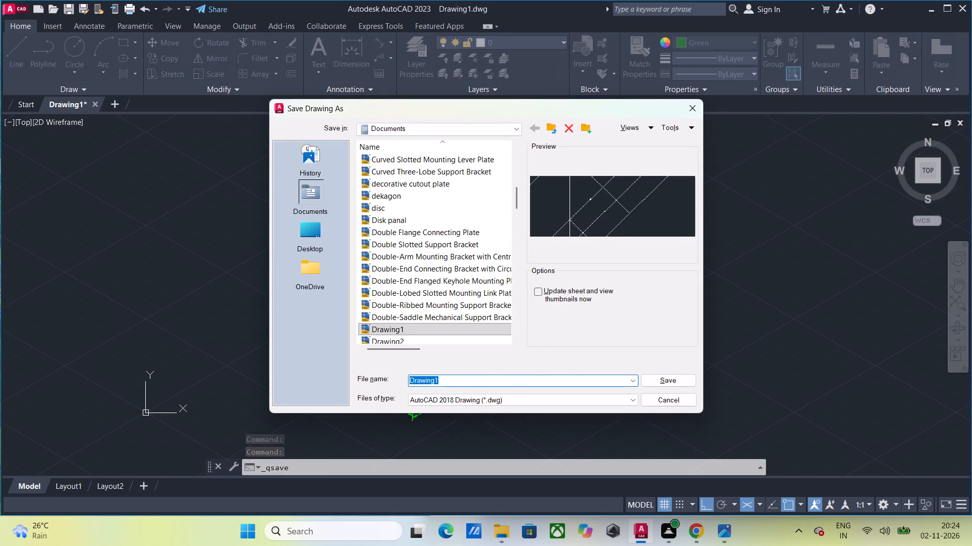
{"action": "key", "text": "ctrl+v"}
{"action": "left_click", "coordinate": [655, 378]}
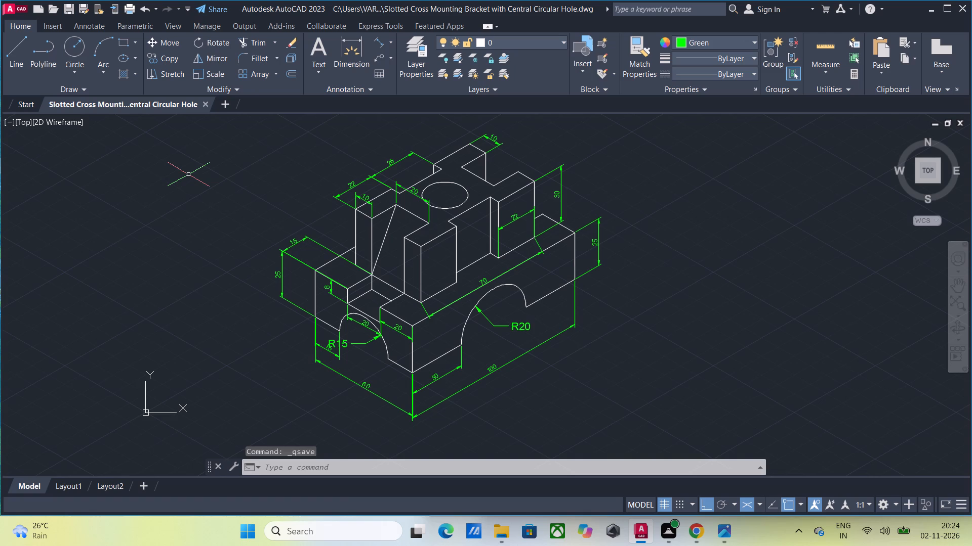
Start a plot, centre it, and set the plot area to a window enclosing the whole dimensioned isometric view.
{"action": "type", "text": "plot"}
{"action": "key", "text": "Return"}
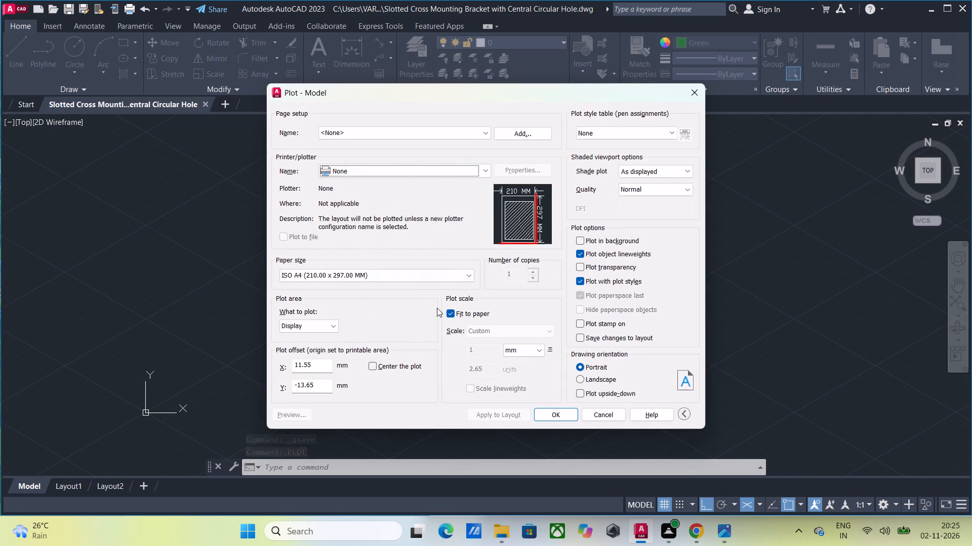
{"action": "left_click", "coordinate": [373, 365]}
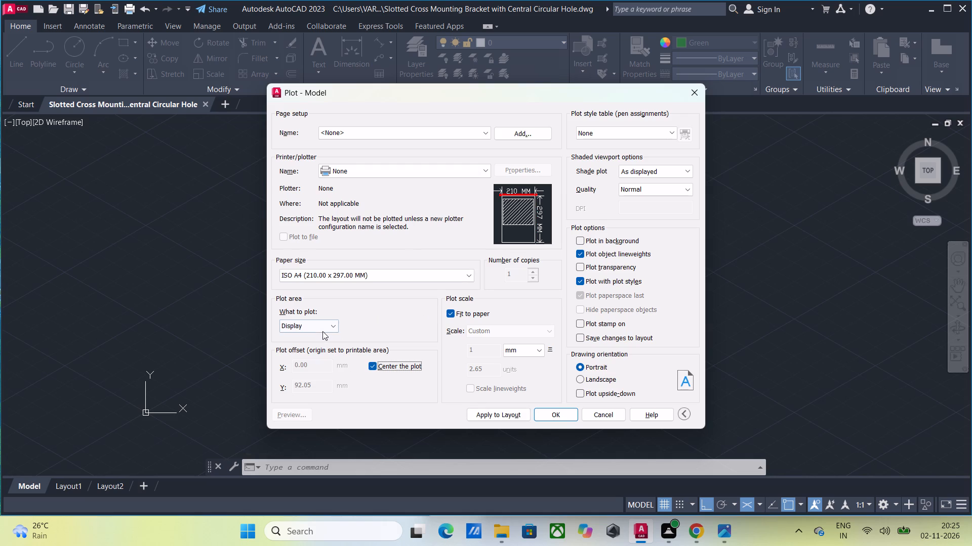
{"action": "left_click", "coordinate": [322, 331]}
{"action": "left_click", "coordinate": [317, 362]}
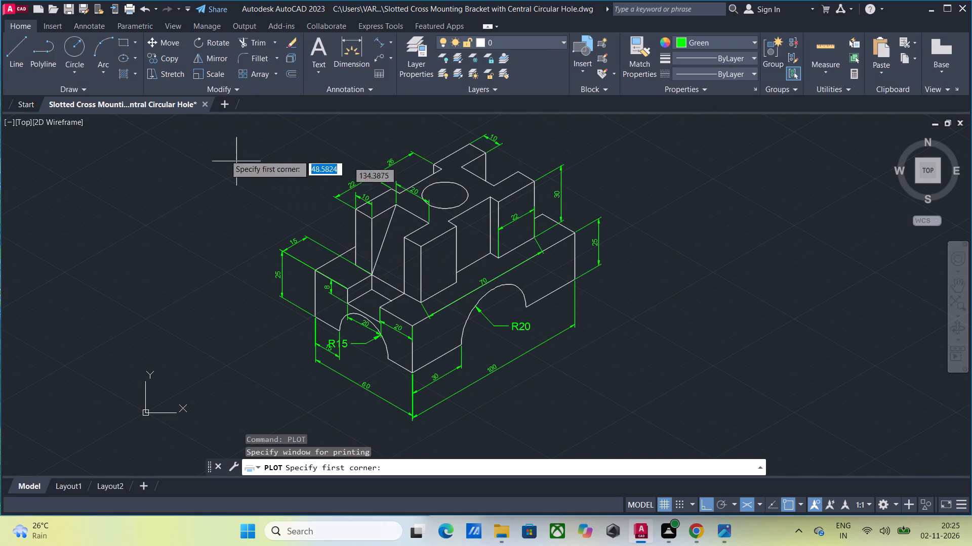
{"action": "left_click_drag", "start_coordinate": [207, 133], "coordinate": [216, 143]}
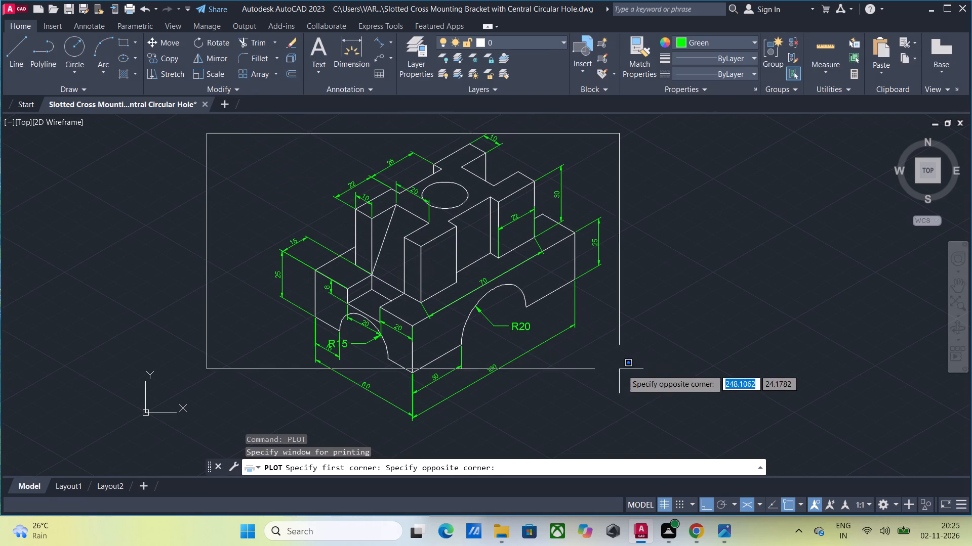
{"action": "left_click", "coordinate": [668, 422]}
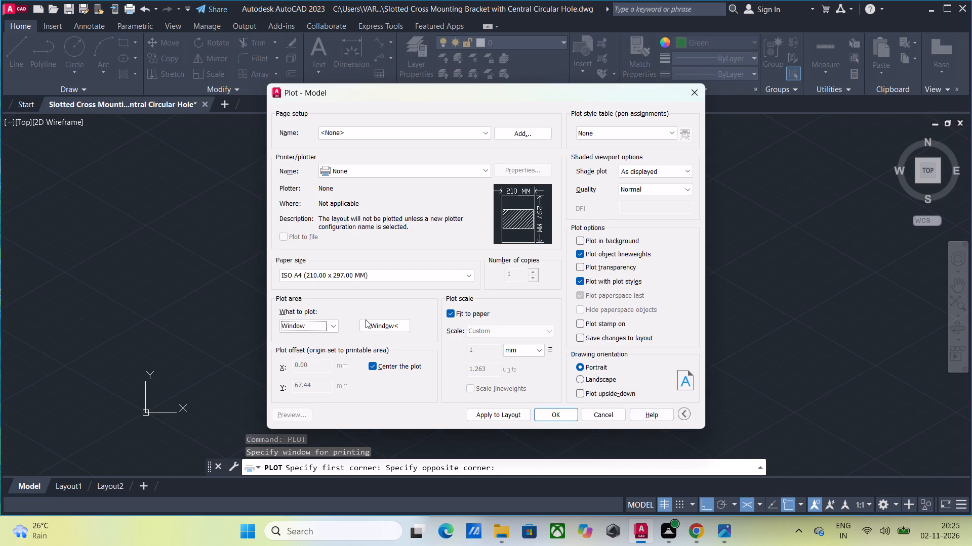
Set the plotter to Microsoft Print to PDF with plot to file enabled, and apply the settings to the layout.
{"action": "left_click", "coordinate": [368, 169]}
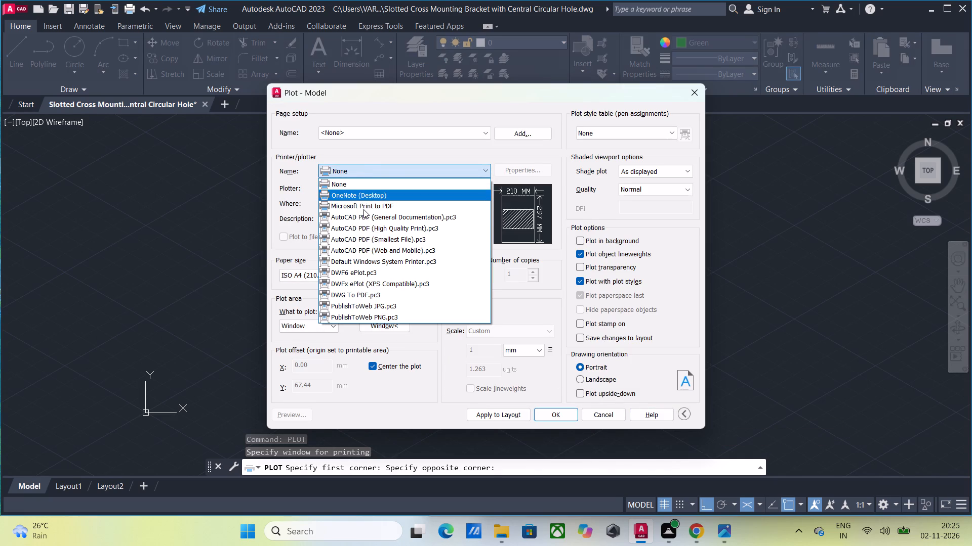
{"action": "left_click", "coordinate": [363, 209]}
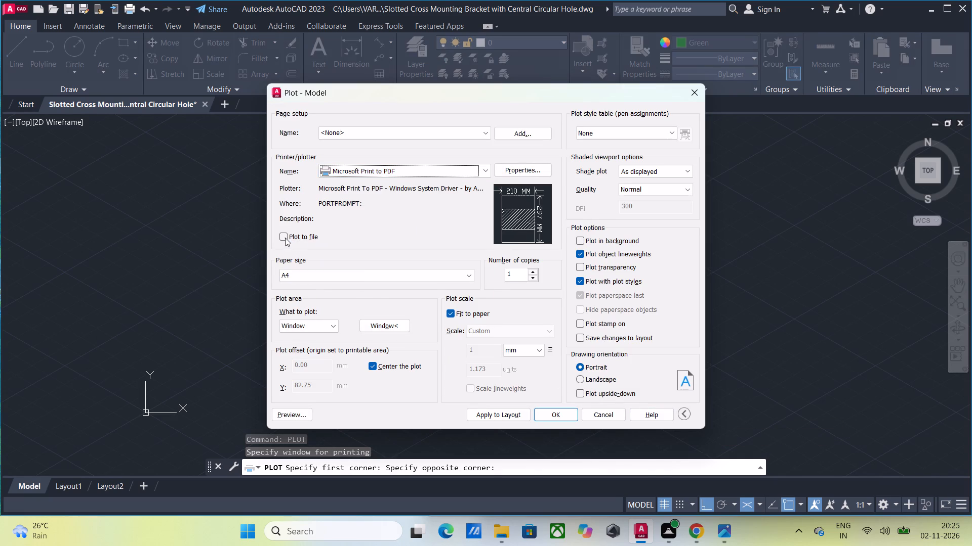
{"action": "left_click", "coordinate": [285, 236]}
{"action": "left_click", "coordinate": [481, 415]}
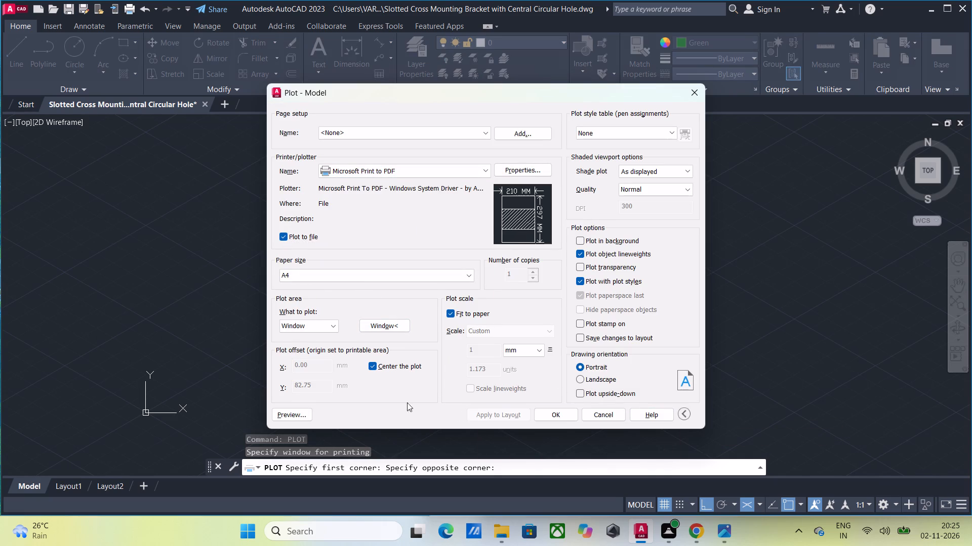
Preview the plot and output it as a PLT file into the Projects folder on the Desktop.
{"action": "left_click", "coordinate": [303, 412]}
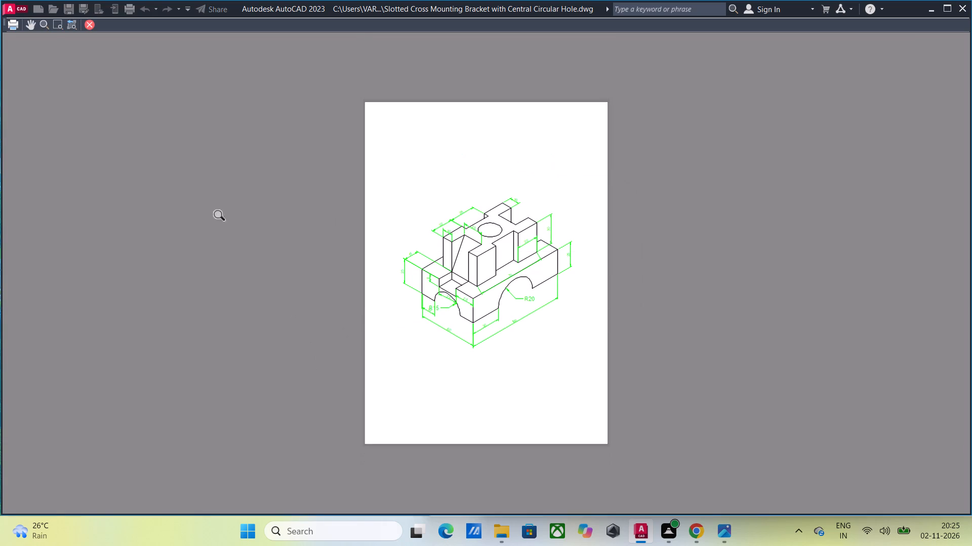
{"action": "left_click", "coordinate": [9, 28]}
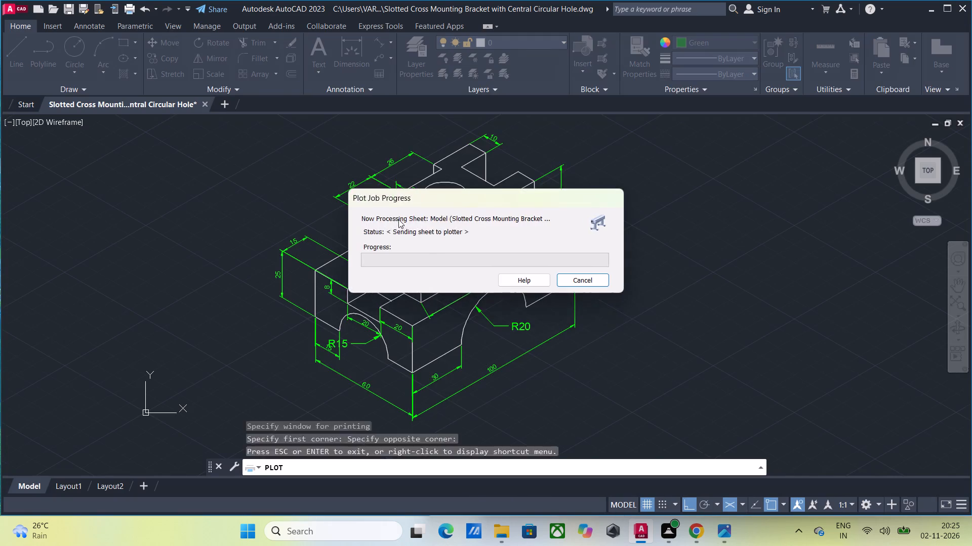
{"action": "left_click", "coordinate": [314, 214]}
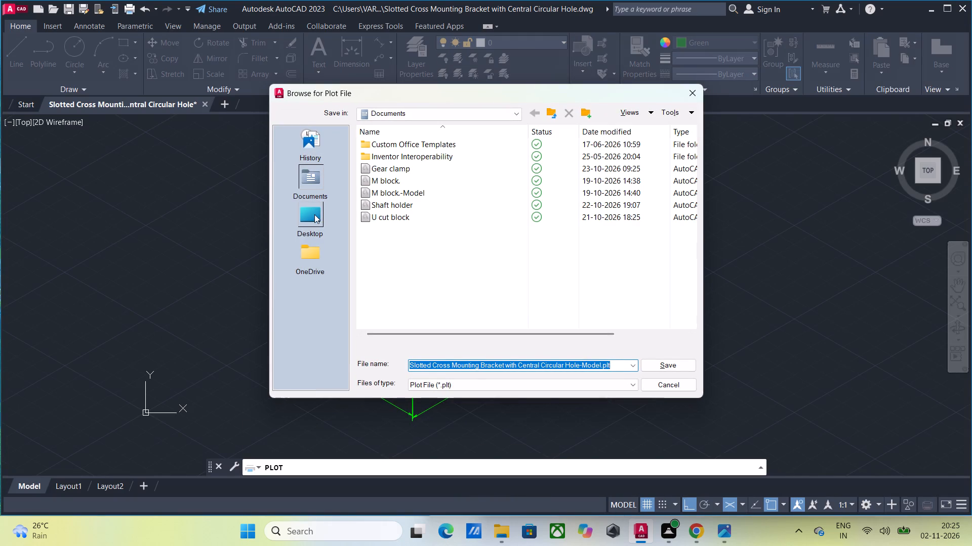
{"action": "scroll", "coordinate": [480, 283], "scroll_direction": "down", "scroll_amount": 4}
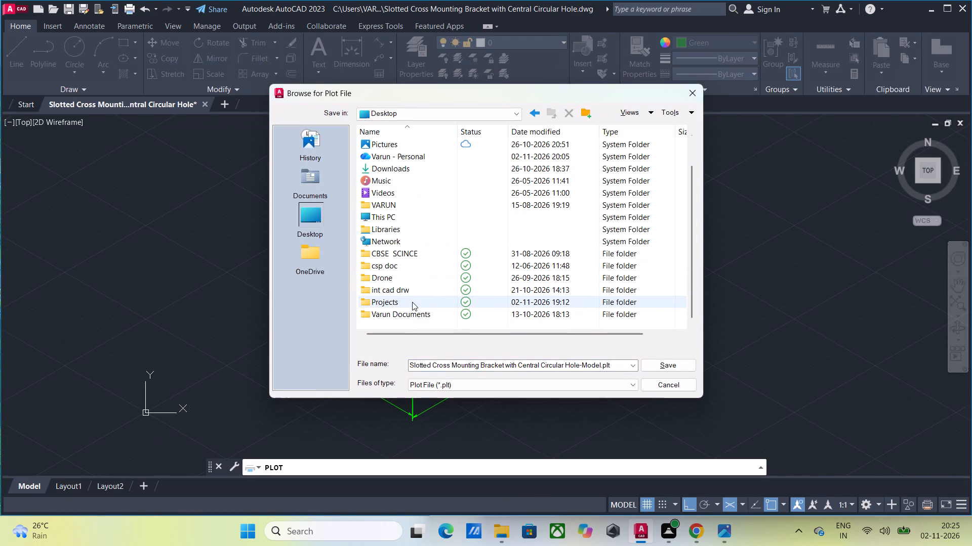
{"action": "left_click", "coordinate": [411, 303]}
{"action": "double_click", "coordinate": [411, 303]}
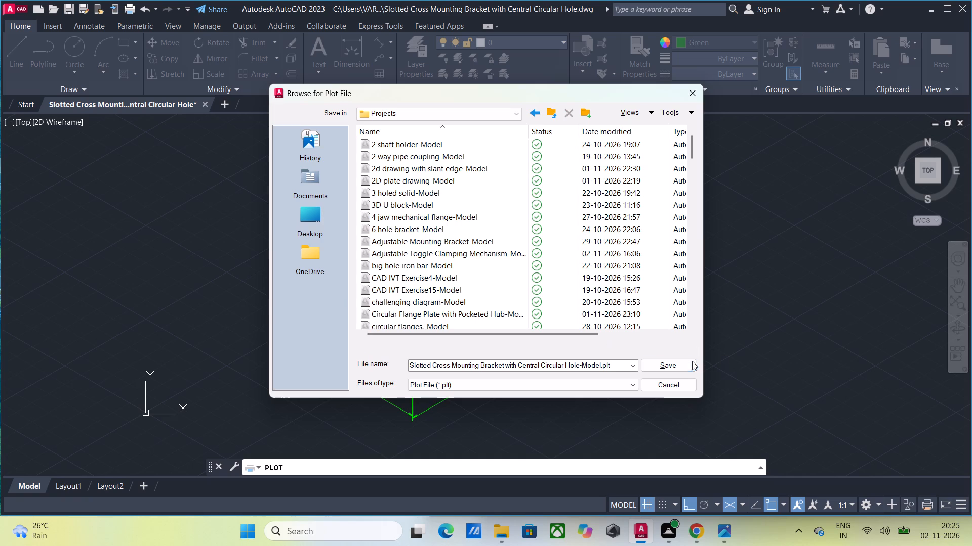
{"action": "left_click", "coordinate": [691, 362]}
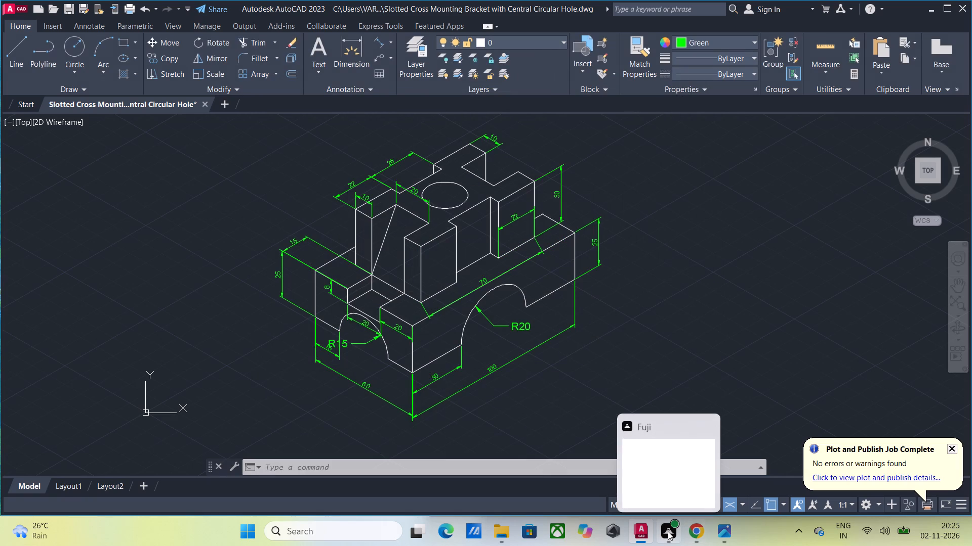